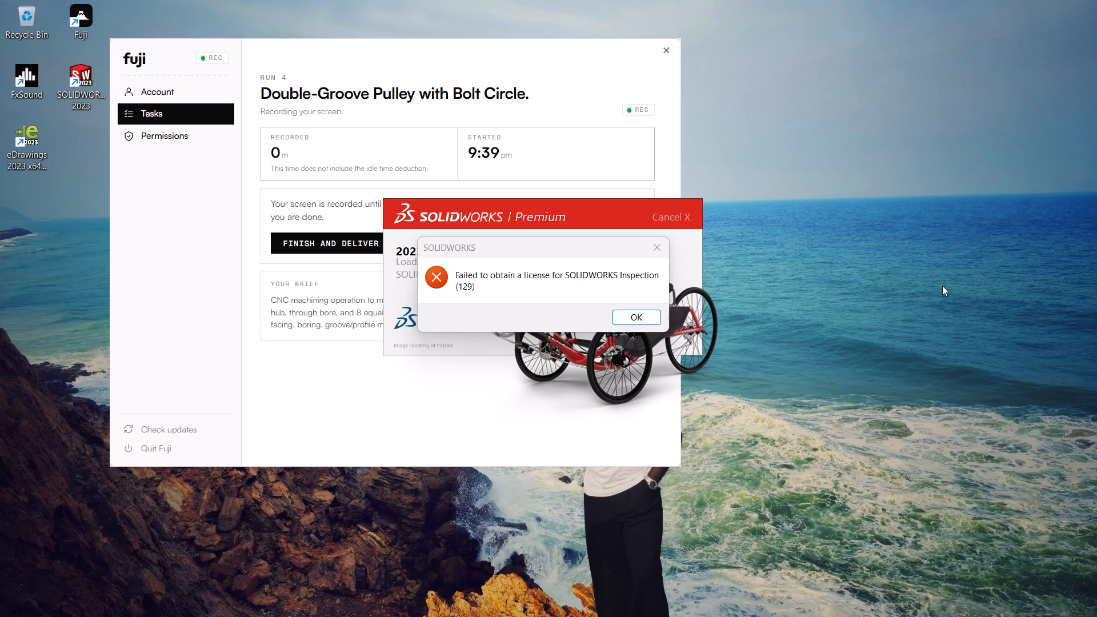
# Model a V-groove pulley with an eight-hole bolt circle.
# Dismiss the SOLIDWORKS Inspection and SOLIDWORKS CAM add-in licence notices so that the program continues loading.
pyautogui.click(646, 313)
pyautogui.click(651, 293)
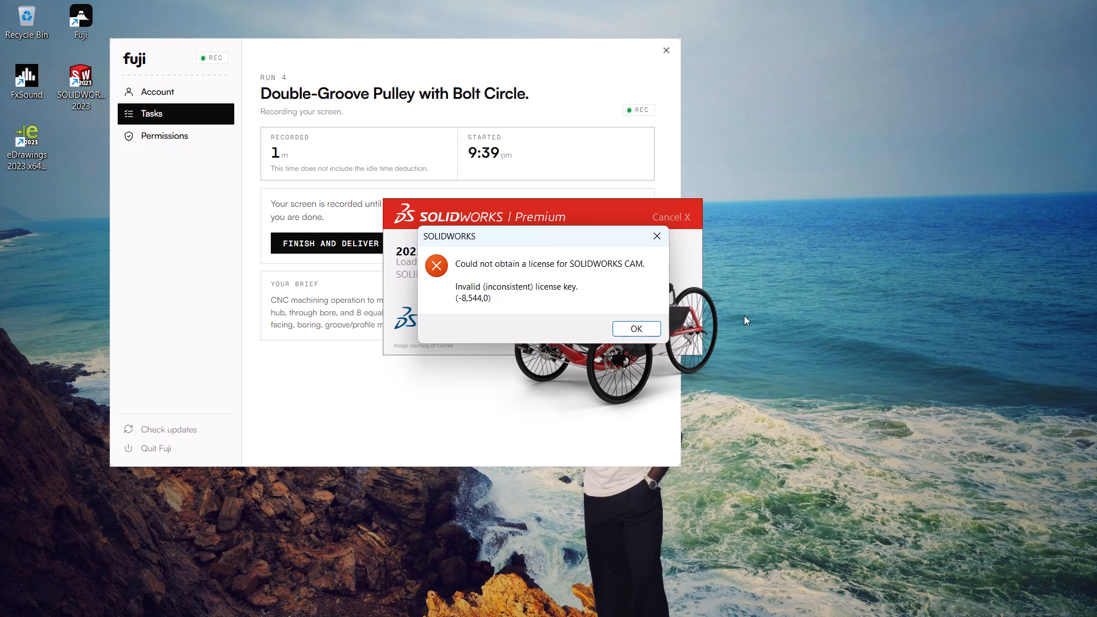
pyautogui.click(639, 326)
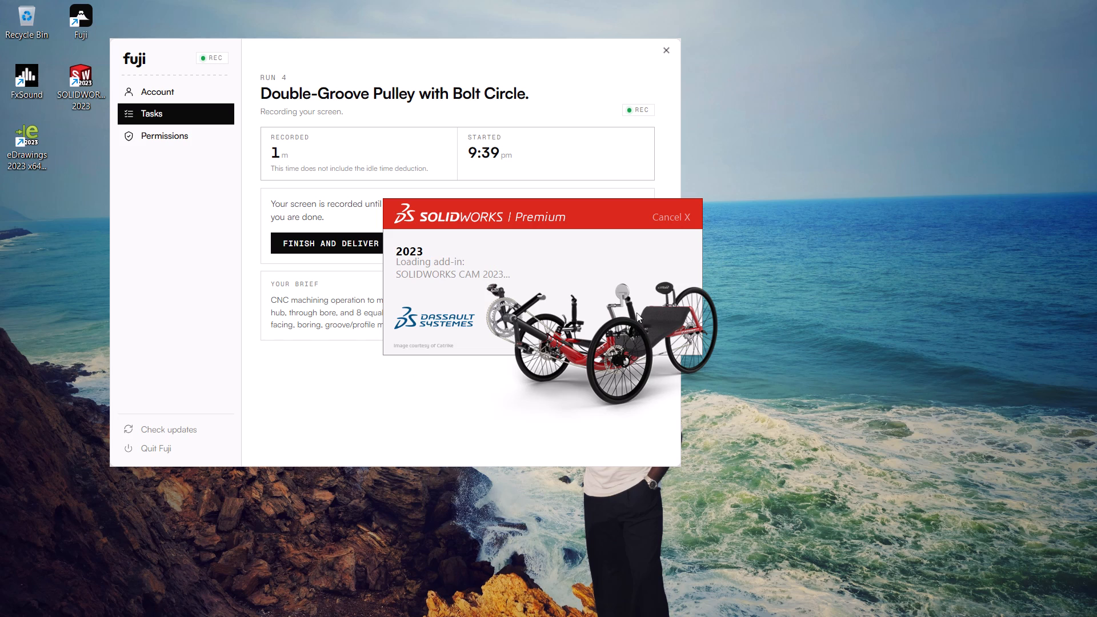
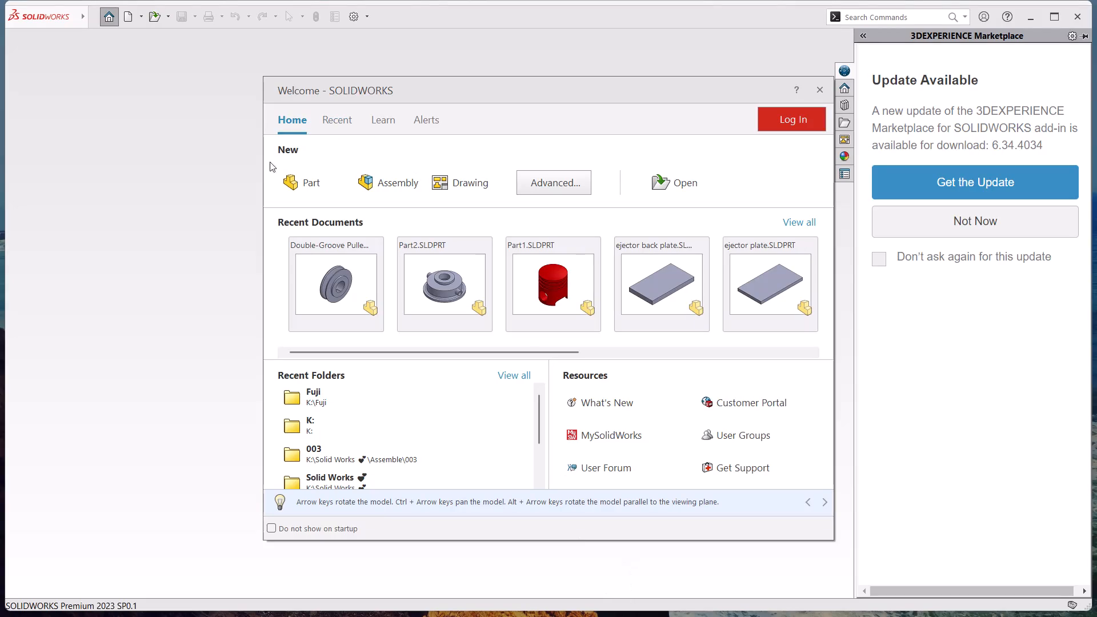
# Create a new part document from the Welcome window.
pyautogui.click(295, 182)
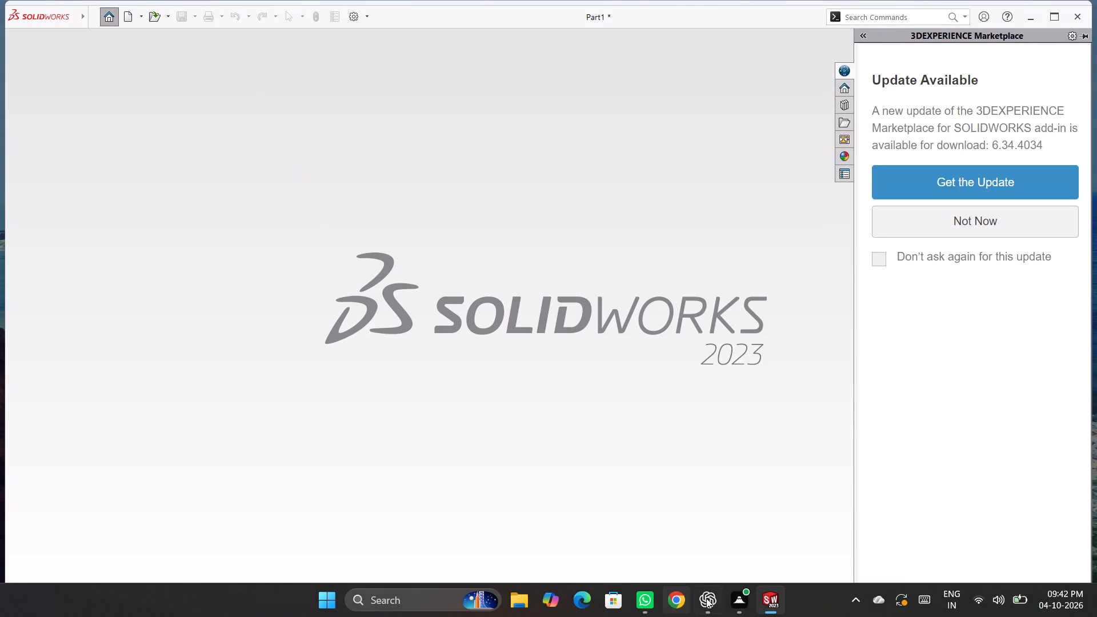
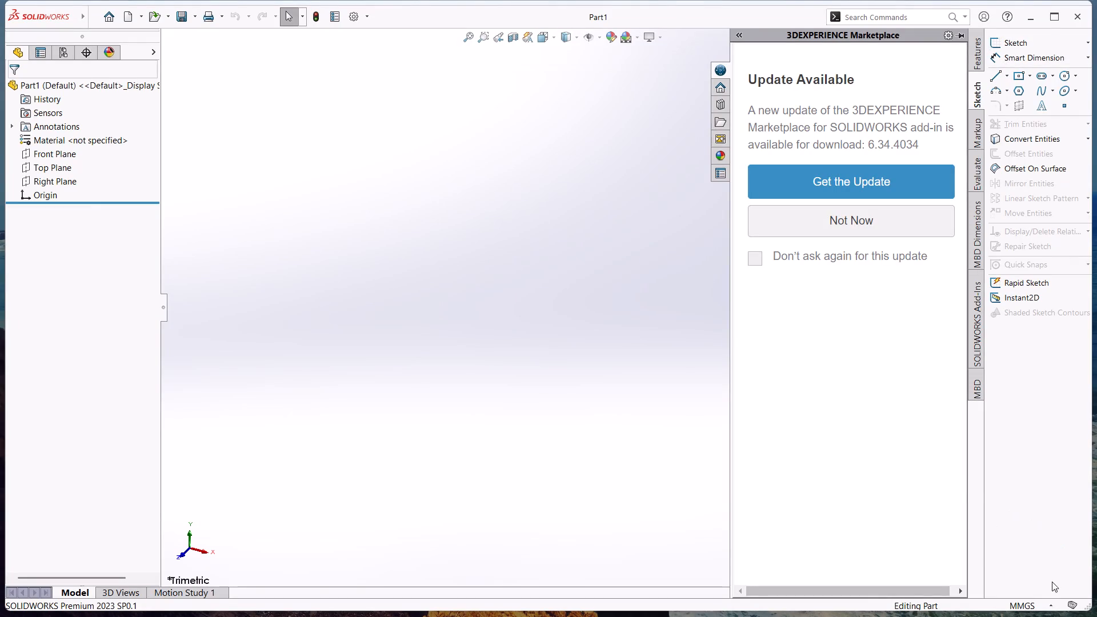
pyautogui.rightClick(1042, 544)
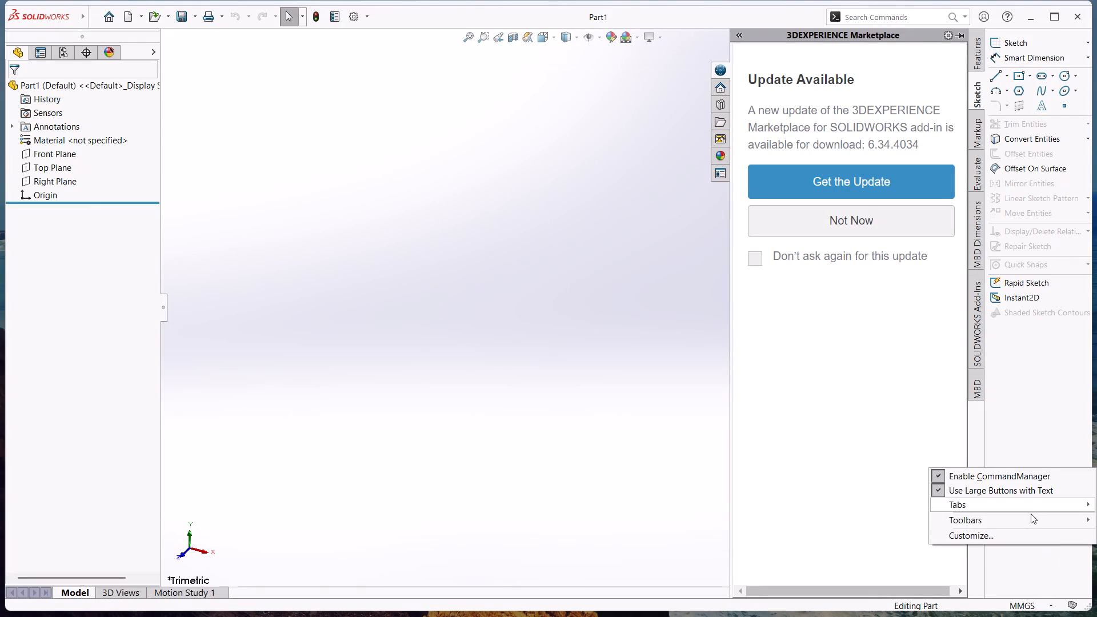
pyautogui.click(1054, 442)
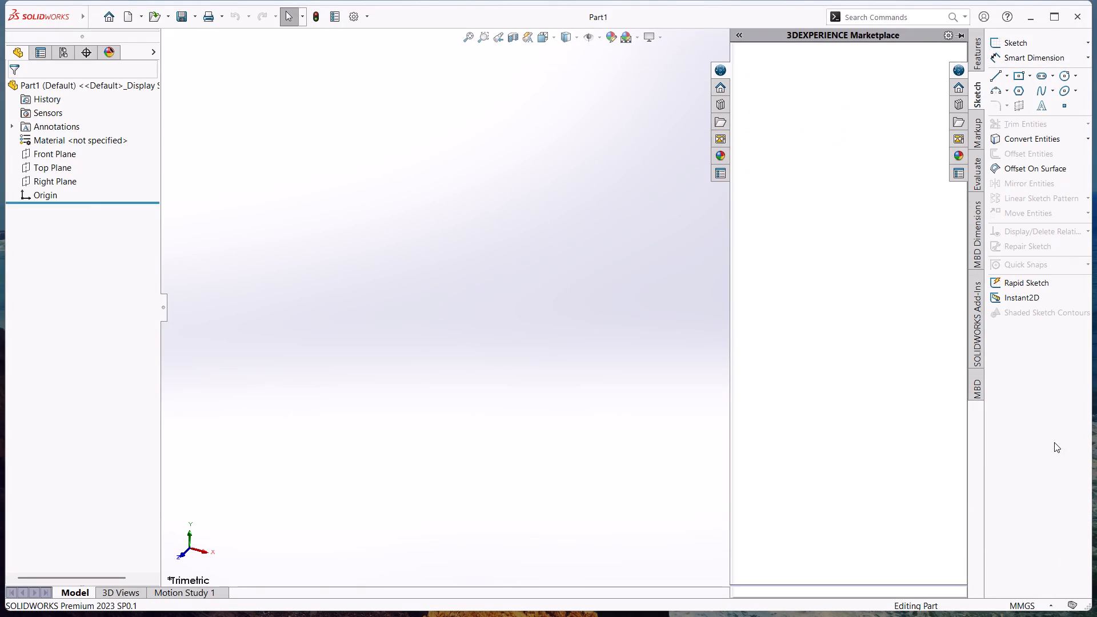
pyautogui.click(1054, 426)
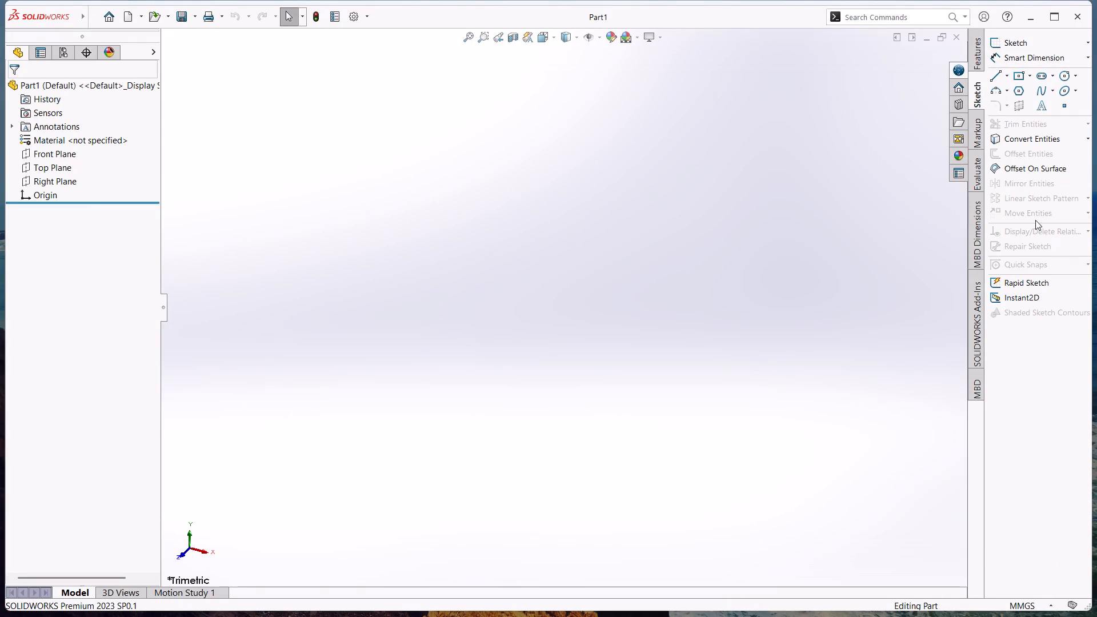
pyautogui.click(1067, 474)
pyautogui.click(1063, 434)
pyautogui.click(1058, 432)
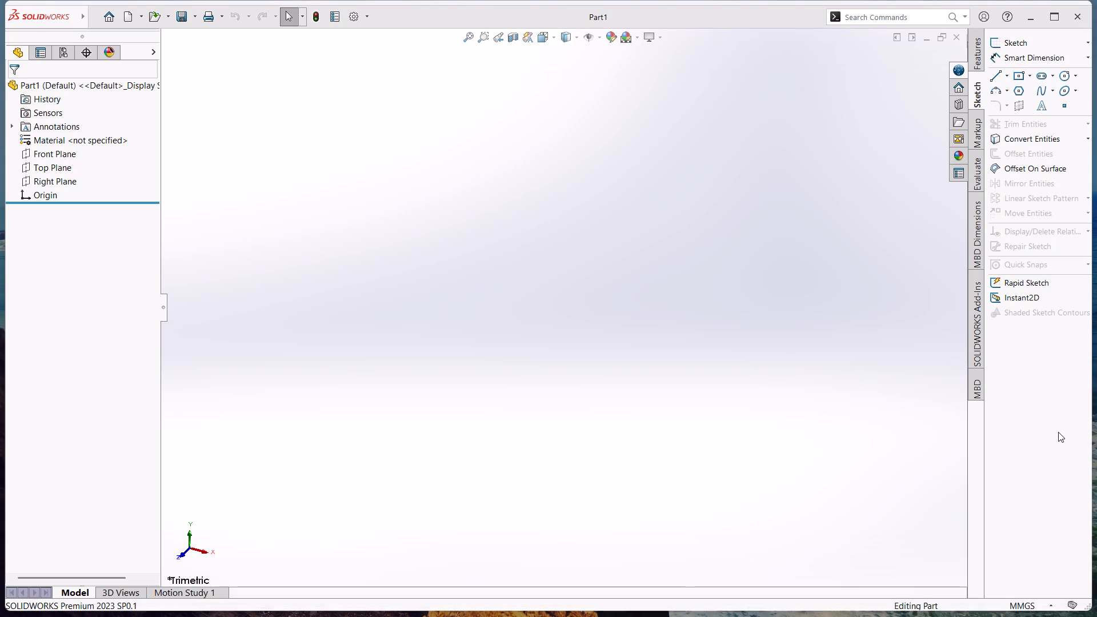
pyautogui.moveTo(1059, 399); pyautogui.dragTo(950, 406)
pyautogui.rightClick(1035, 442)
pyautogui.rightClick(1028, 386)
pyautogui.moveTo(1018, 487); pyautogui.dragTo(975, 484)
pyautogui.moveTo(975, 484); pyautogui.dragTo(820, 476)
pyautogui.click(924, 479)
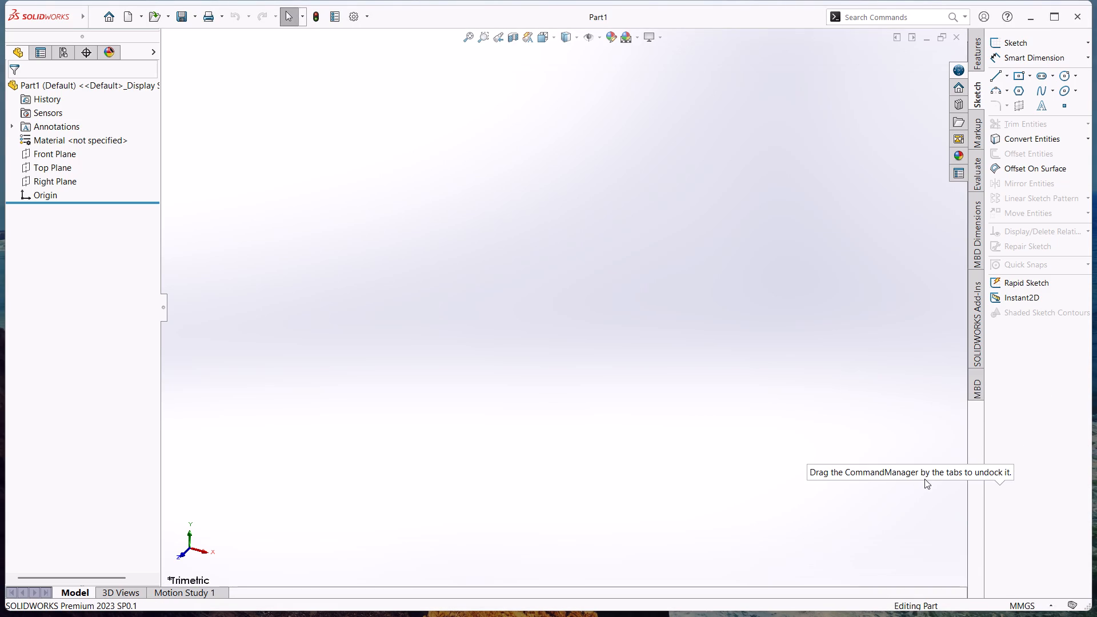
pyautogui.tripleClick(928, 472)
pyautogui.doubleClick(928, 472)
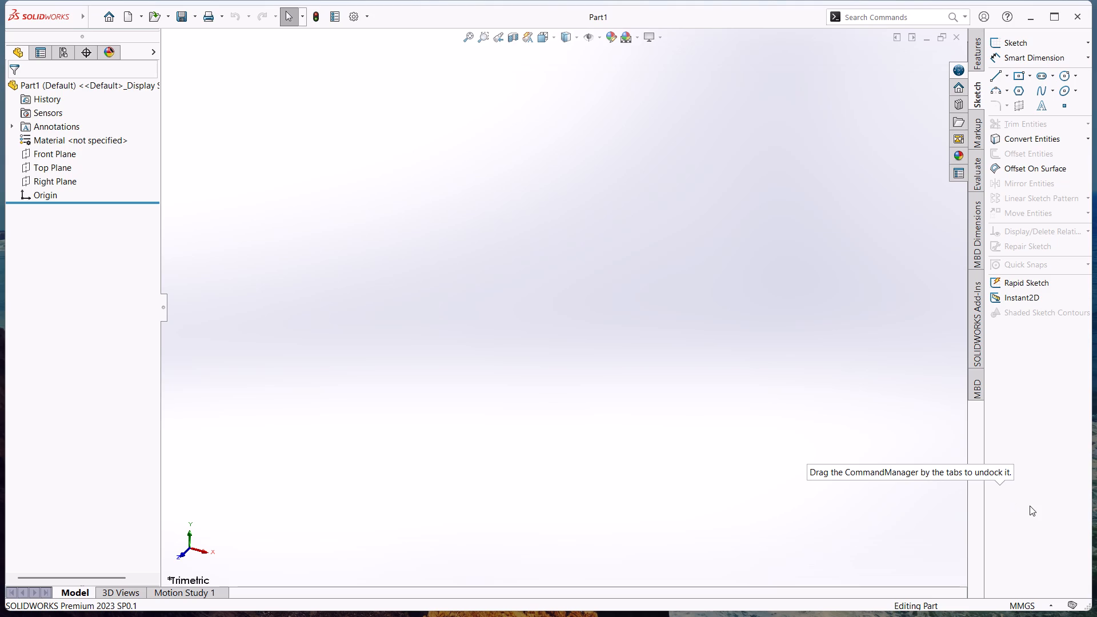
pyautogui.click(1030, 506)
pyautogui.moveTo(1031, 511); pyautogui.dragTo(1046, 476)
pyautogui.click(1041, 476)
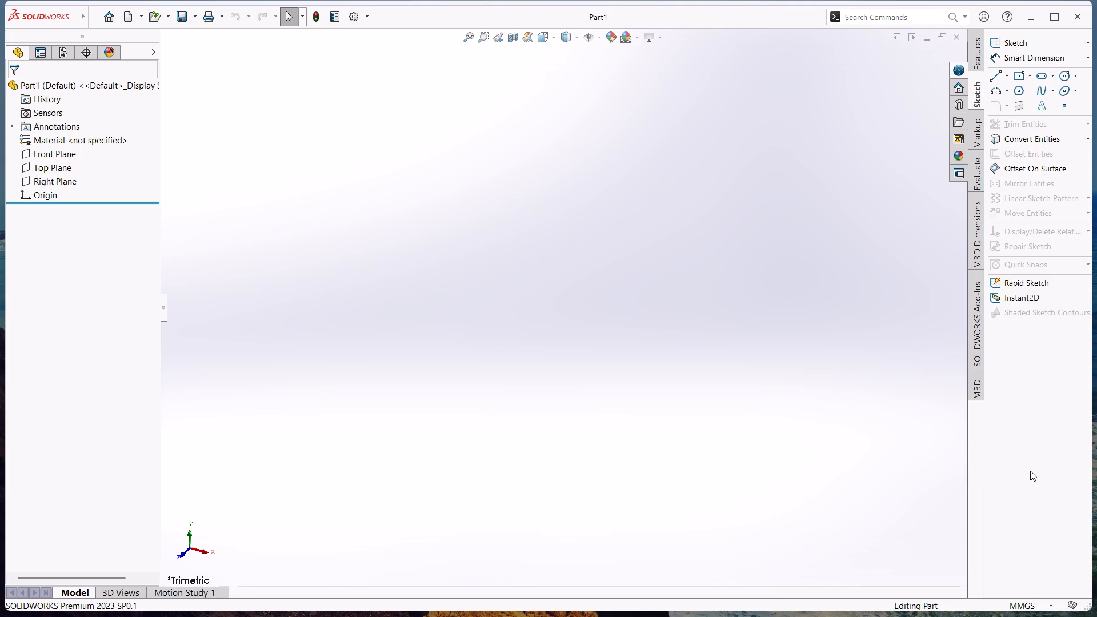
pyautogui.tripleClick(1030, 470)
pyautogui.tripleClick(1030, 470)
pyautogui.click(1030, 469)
# Start a new sketch in the empty part.
pyautogui.click(1030, 42)
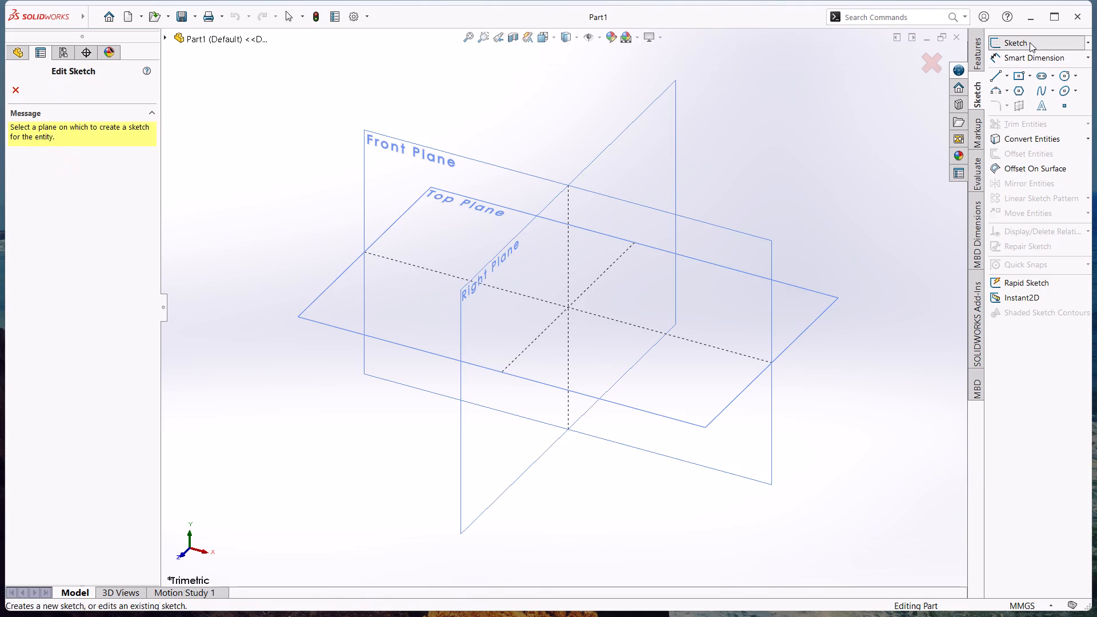
# Examine the list of available toolbars in the interface customization settings.
pyautogui.rightClick(1020, 378)
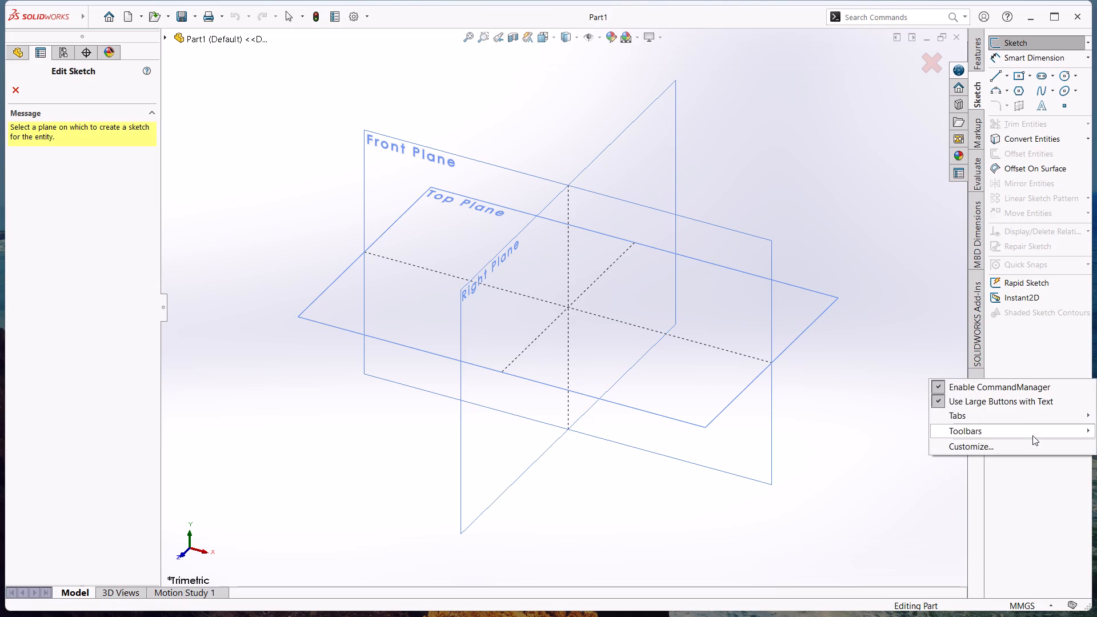
pyautogui.click(1034, 446)
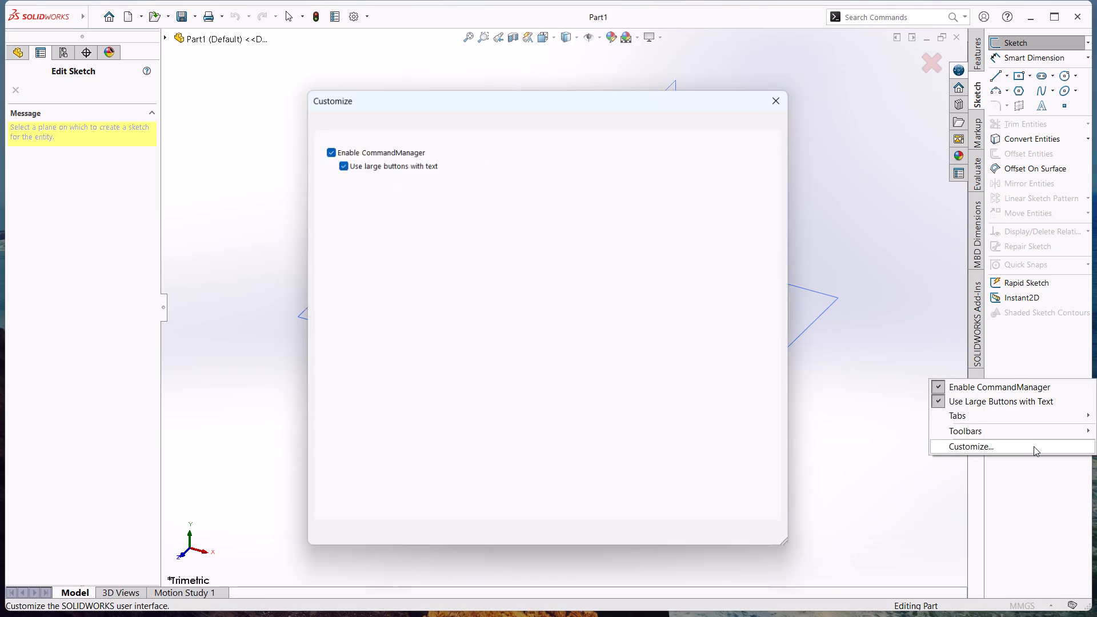
pyautogui.click(357, 122)
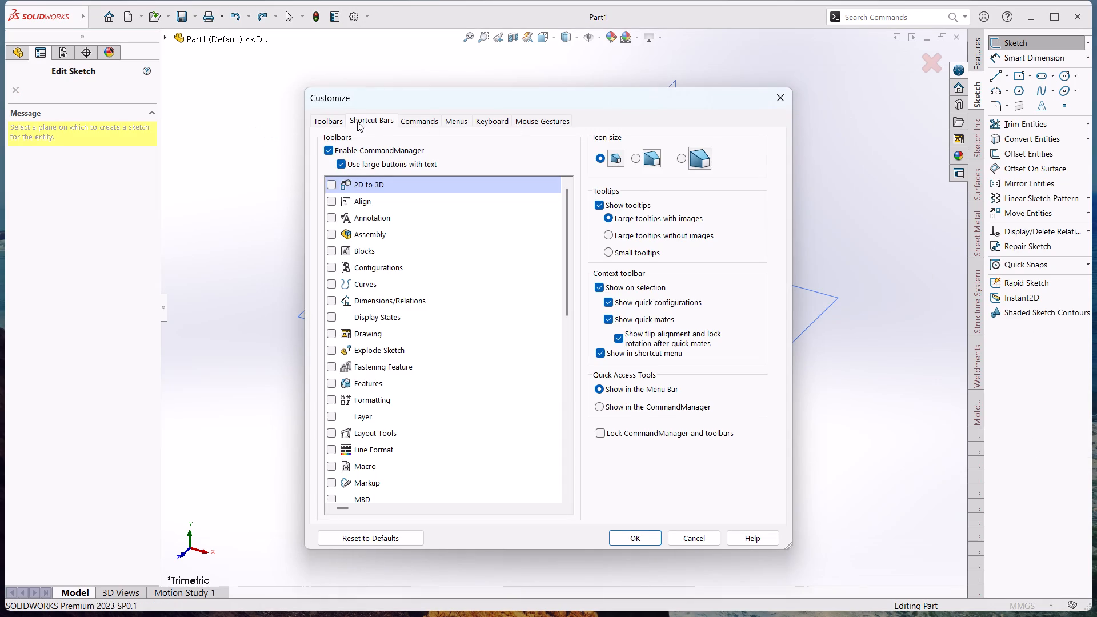
pyautogui.click(338, 122)
pyautogui.scroll(-6, 465, 338)
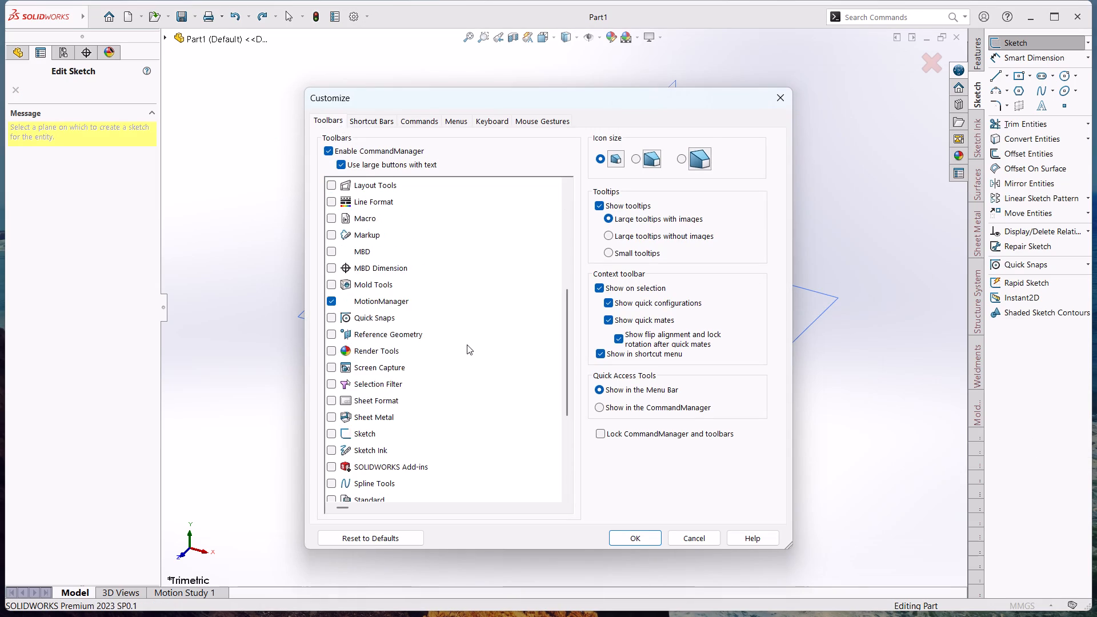
pyautogui.scroll(-11, 467, 344)
pyautogui.scroll(16, 467, 344)
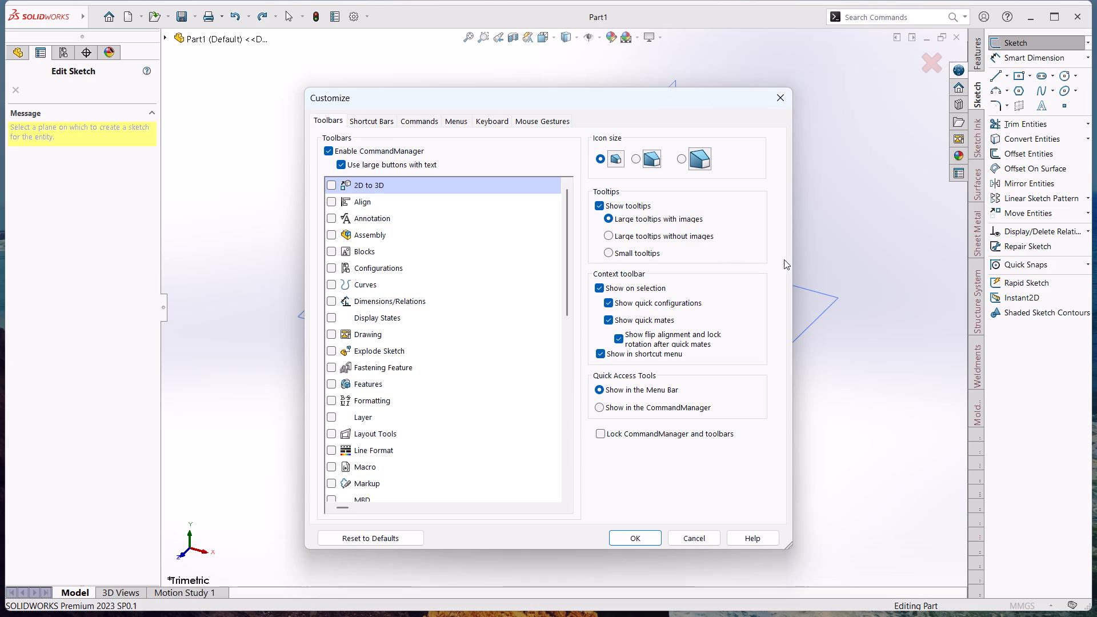
pyautogui.click(789, 102)
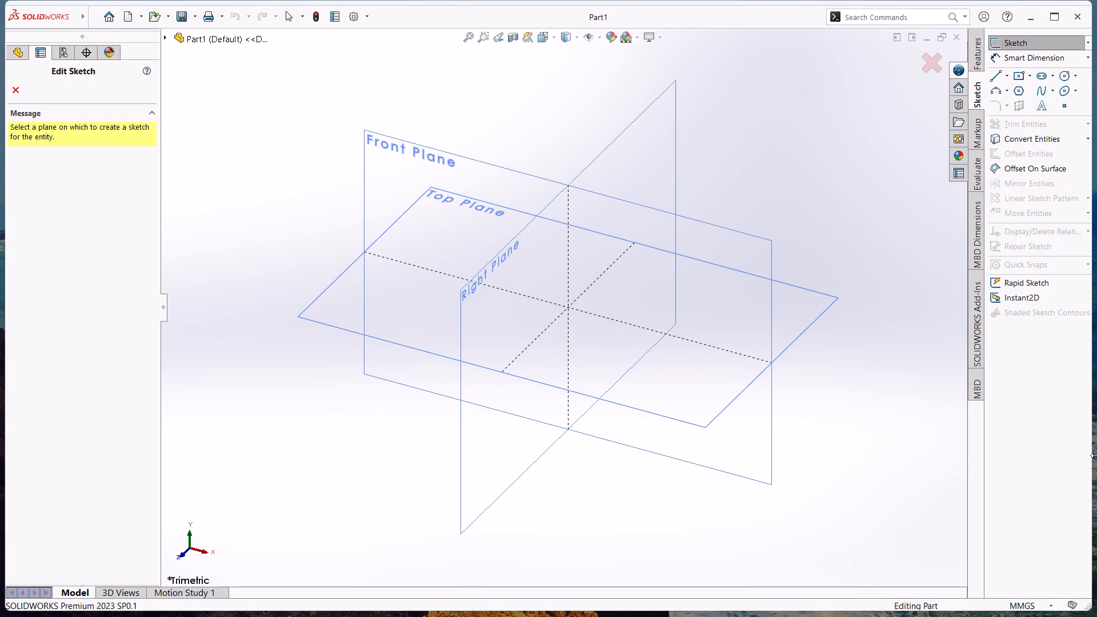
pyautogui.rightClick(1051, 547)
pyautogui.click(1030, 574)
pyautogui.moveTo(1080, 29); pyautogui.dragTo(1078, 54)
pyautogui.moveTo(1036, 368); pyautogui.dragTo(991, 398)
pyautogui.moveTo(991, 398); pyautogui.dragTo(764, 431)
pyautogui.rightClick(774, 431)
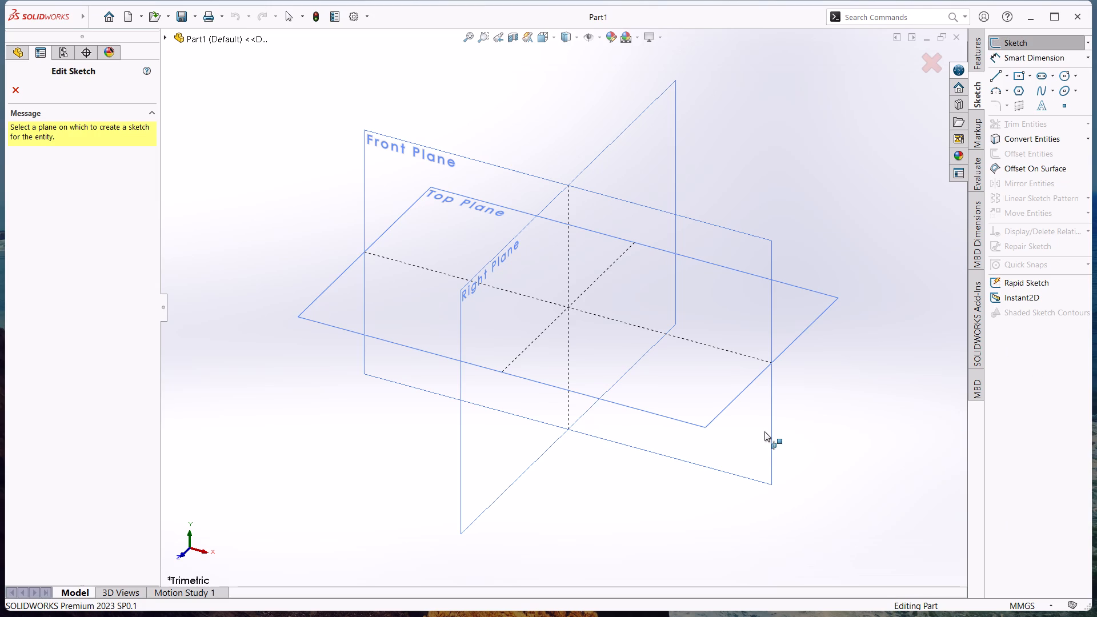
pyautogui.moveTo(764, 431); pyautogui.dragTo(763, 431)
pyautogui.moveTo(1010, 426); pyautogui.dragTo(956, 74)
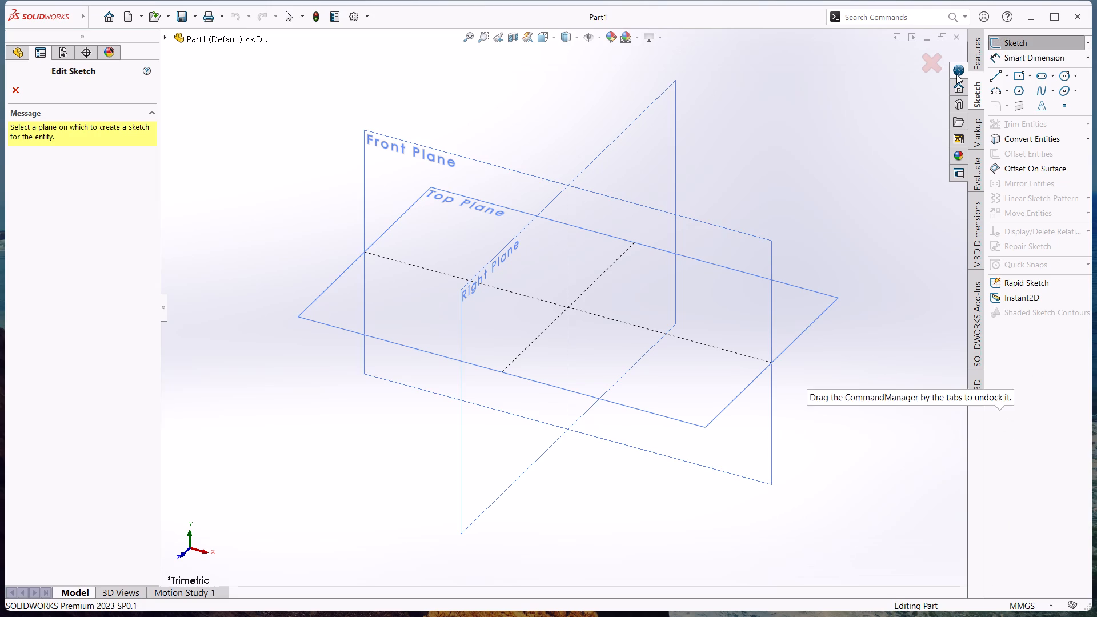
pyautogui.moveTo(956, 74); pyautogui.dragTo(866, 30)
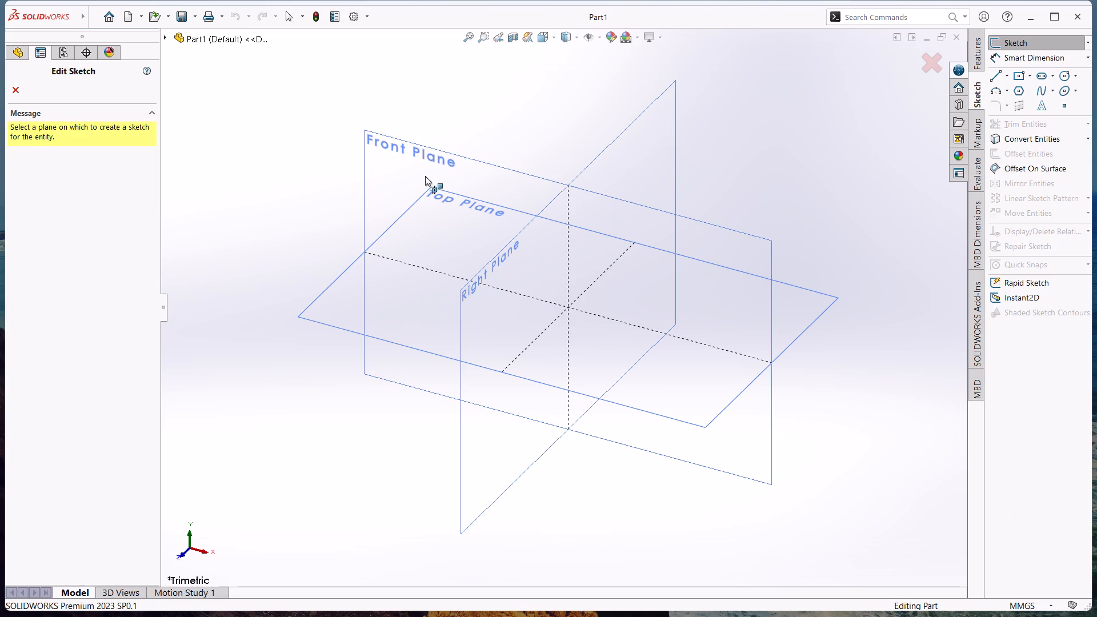
# Place the new sketch on the Front Plane.
pyautogui.click(421, 169)
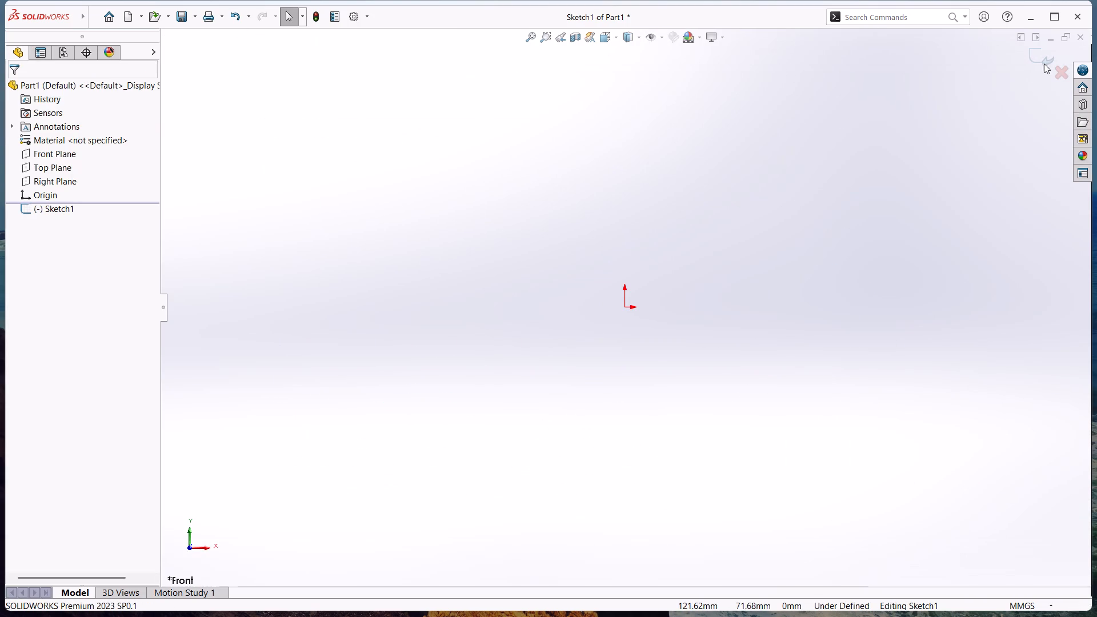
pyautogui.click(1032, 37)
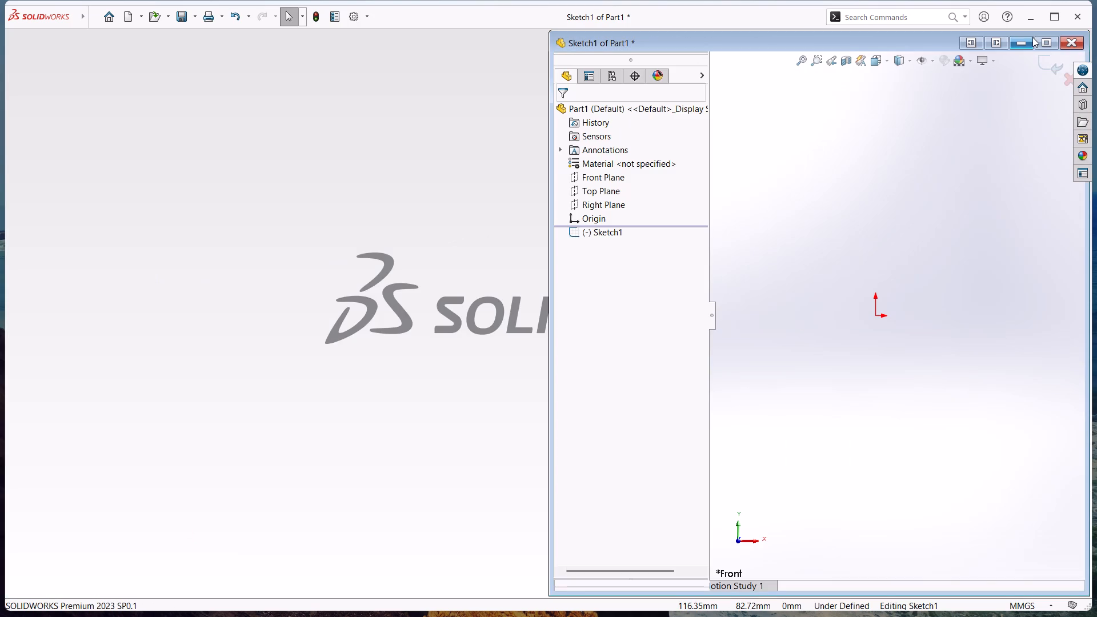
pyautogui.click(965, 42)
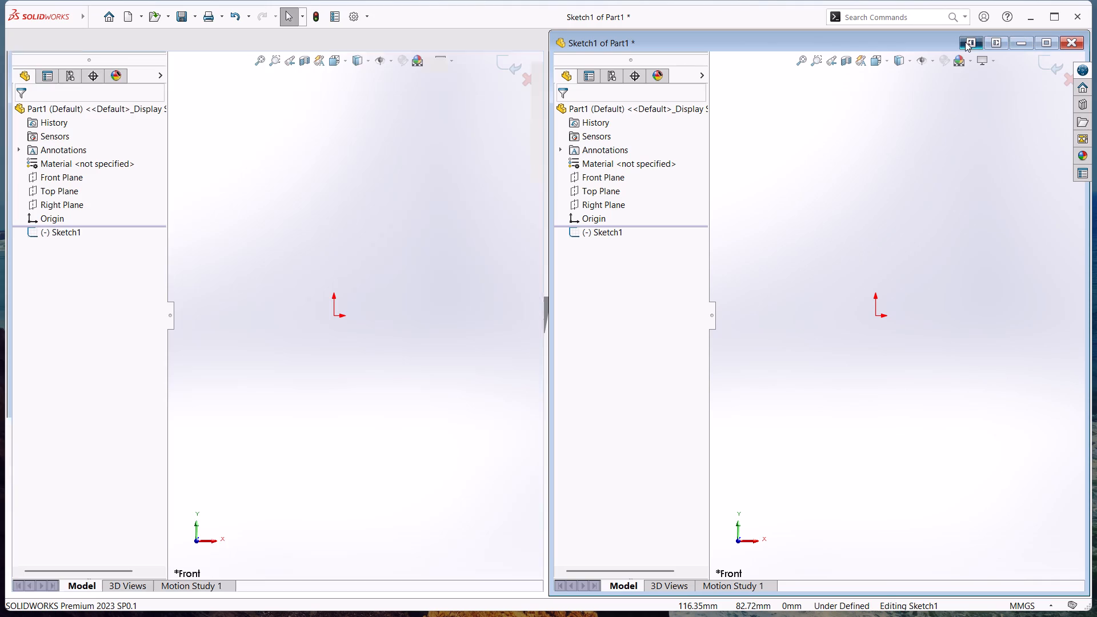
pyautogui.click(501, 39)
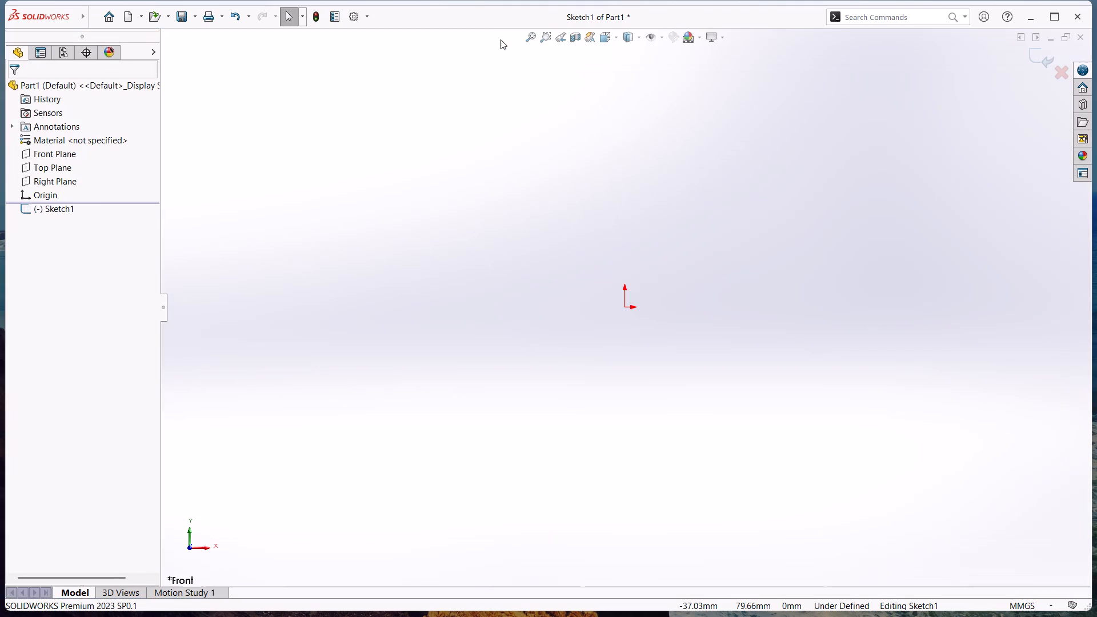
# Reset all system options on every page to factory defaults and accept the options.
pyautogui.click(368, 17)
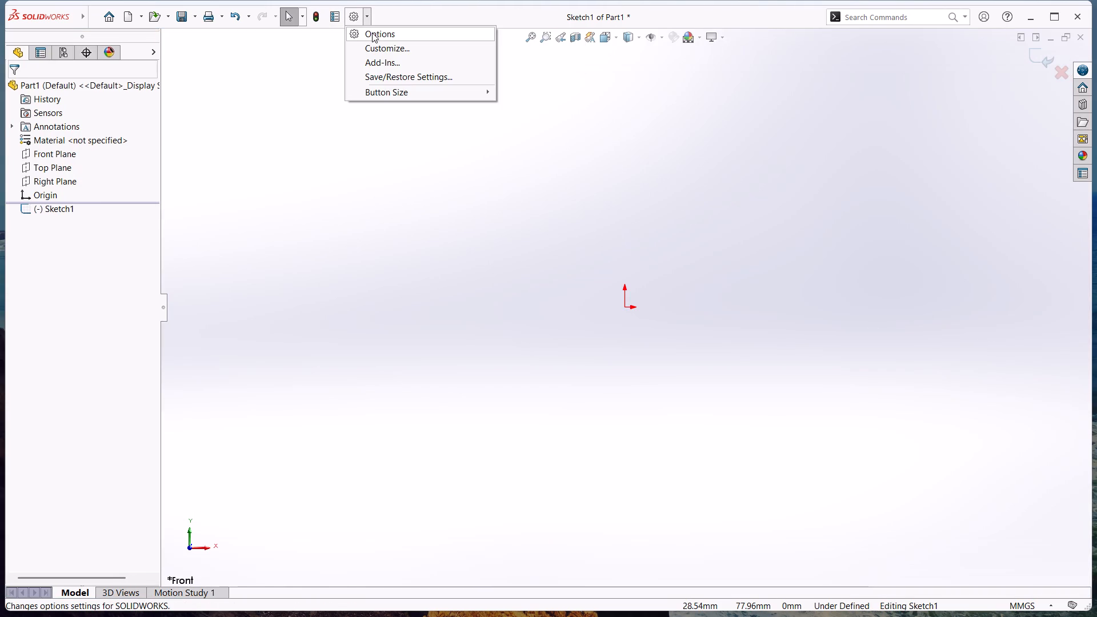
pyautogui.click(378, 35)
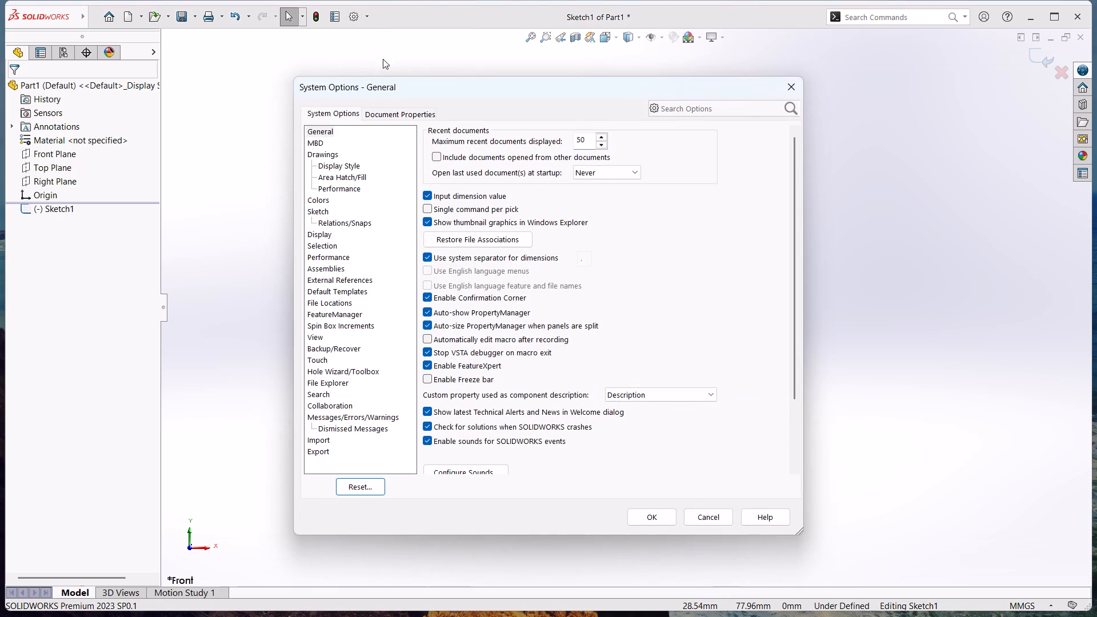
pyautogui.click(348, 484)
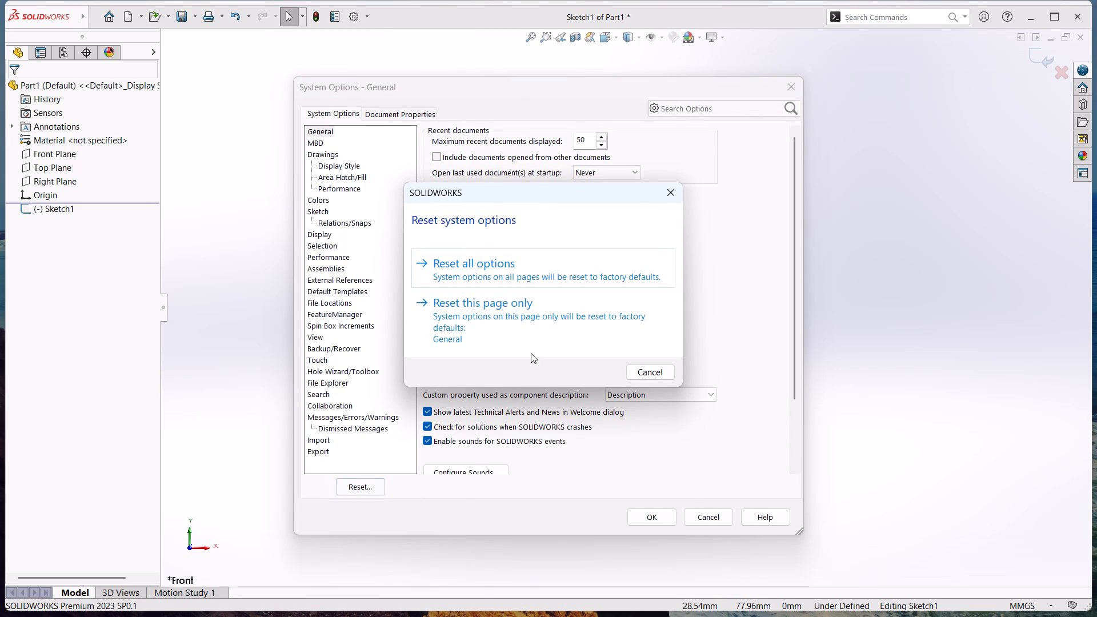
pyautogui.click(560, 266)
pyautogui.click(659, 522)
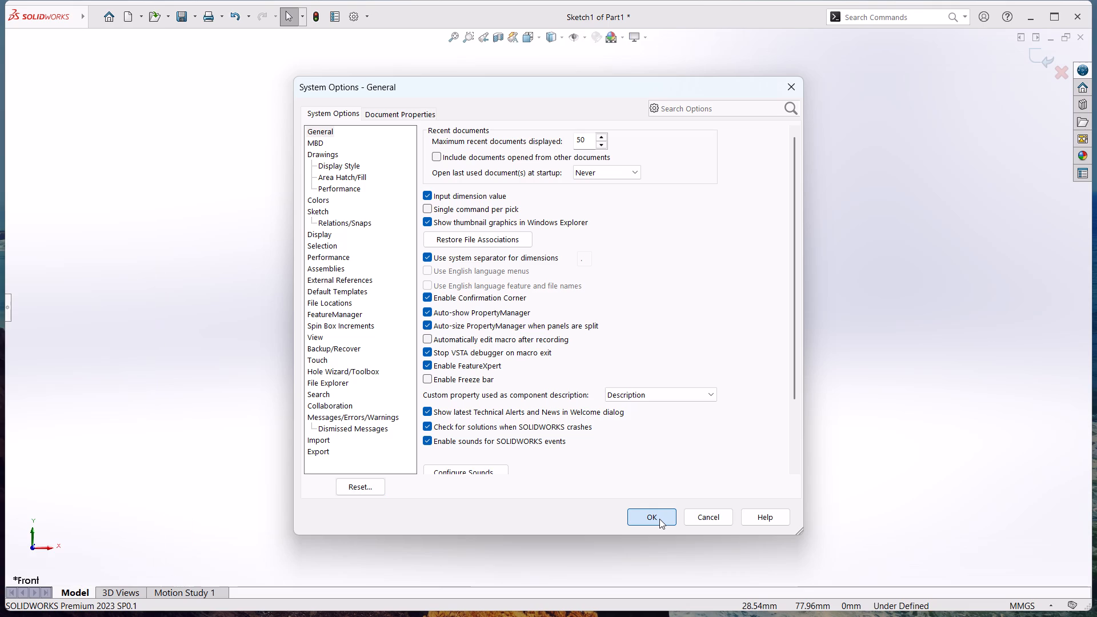
pyautogui.click(659, 518)
pyautogui.click(658, 516)
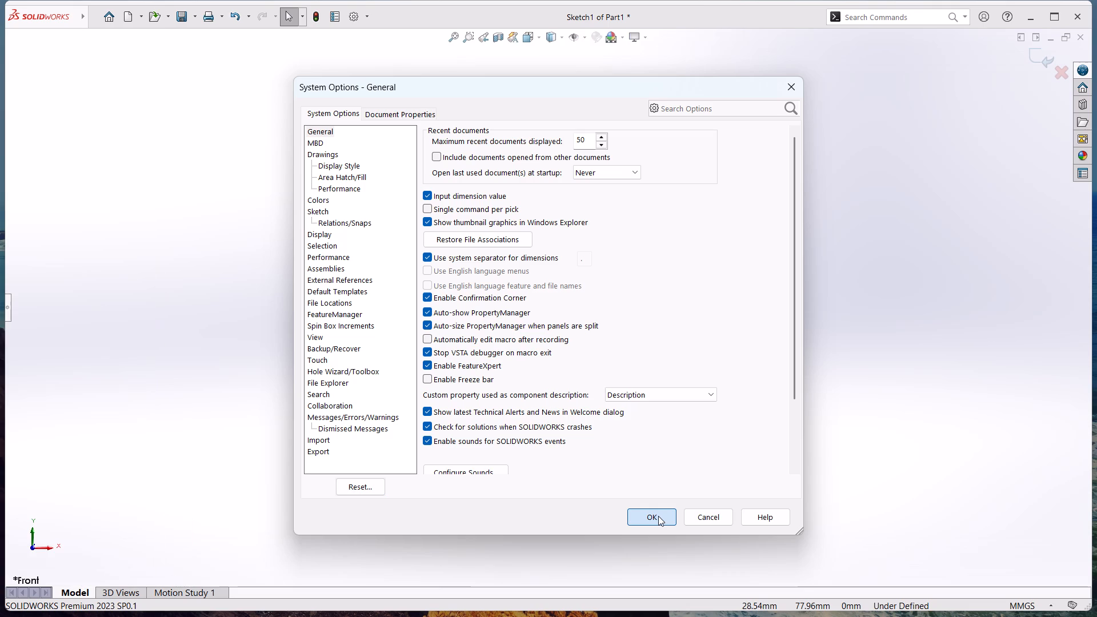
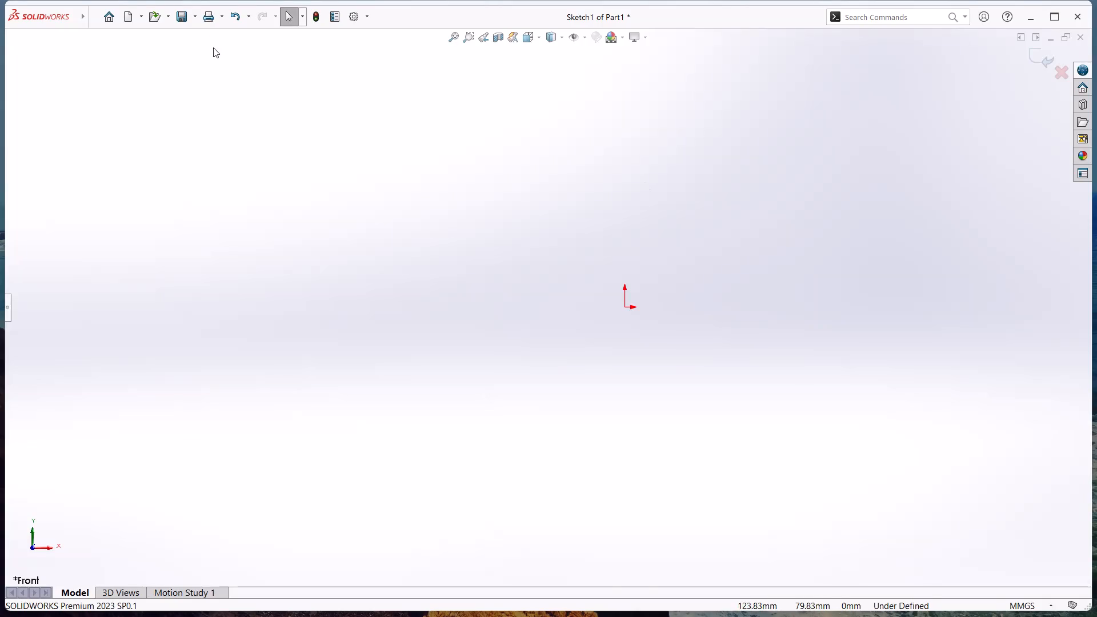
# Close SOLIDWORKS after the reset of the system options.
pyautogui.rightClick(504, 193)
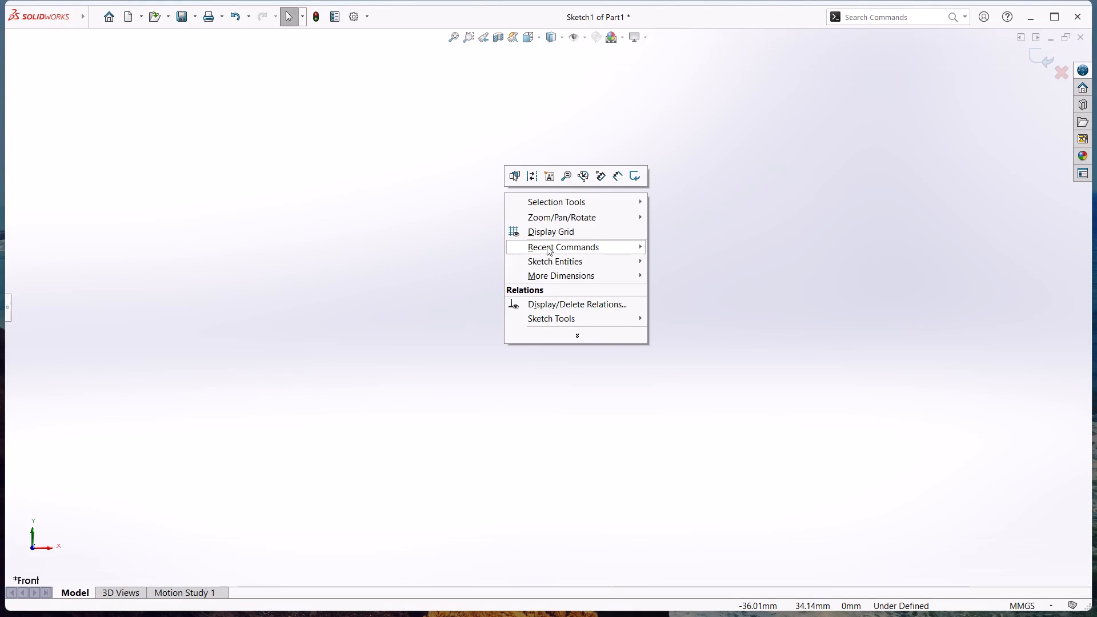
pyautogui.click(435, 201)
pyautogui.click(1080, 17)
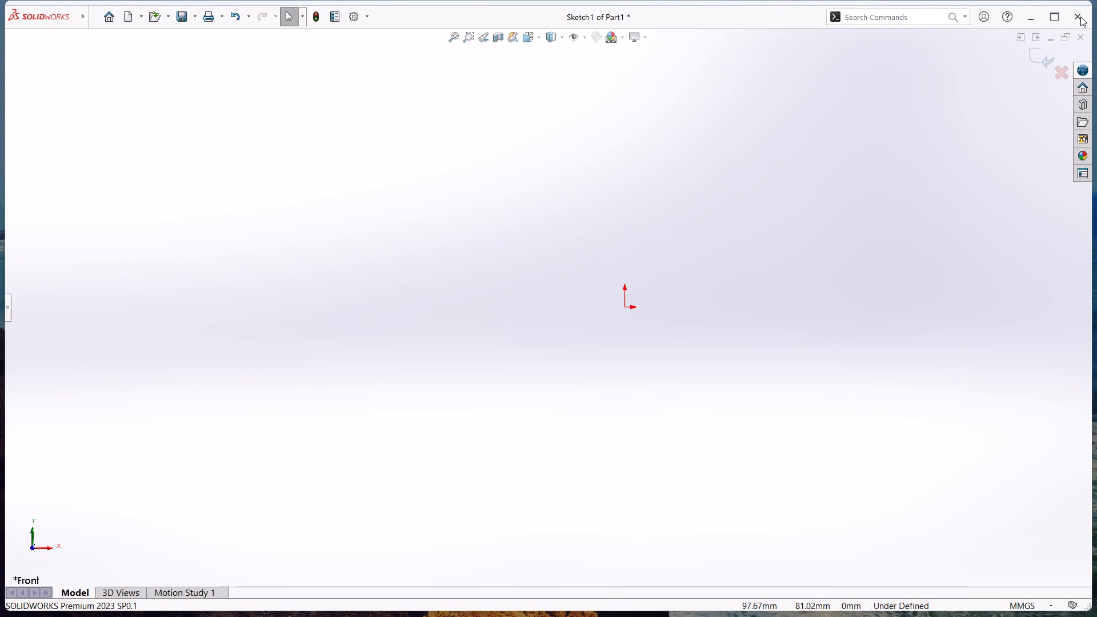
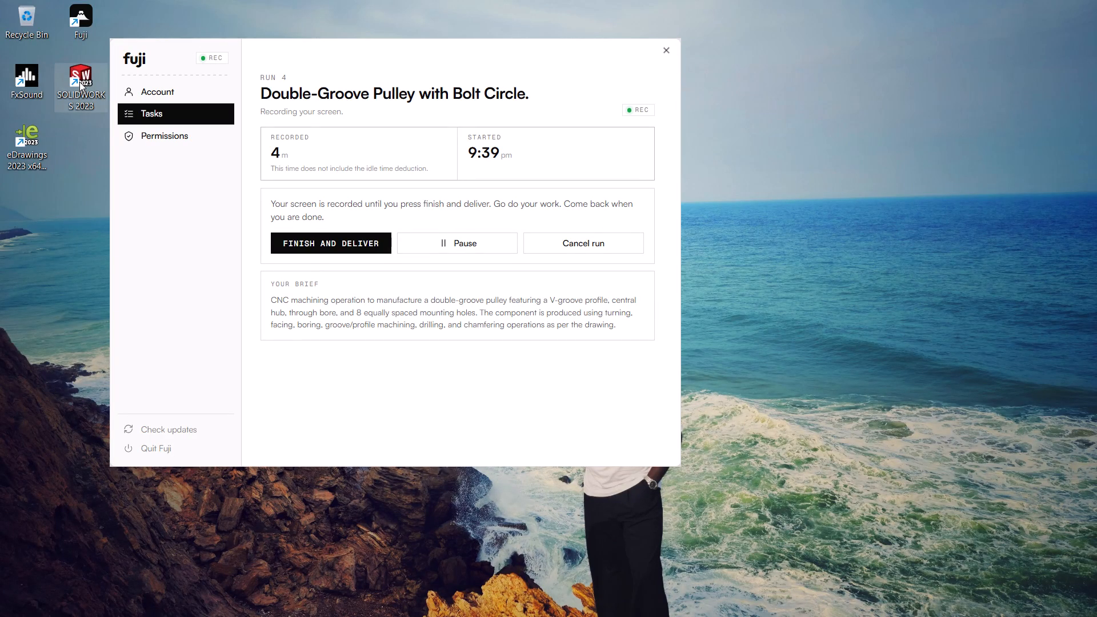
# Launch SOLIDWORKS 2023 and dismiss the licence error messages shown at startup.
pyautogui.doubleClick(79, 82)
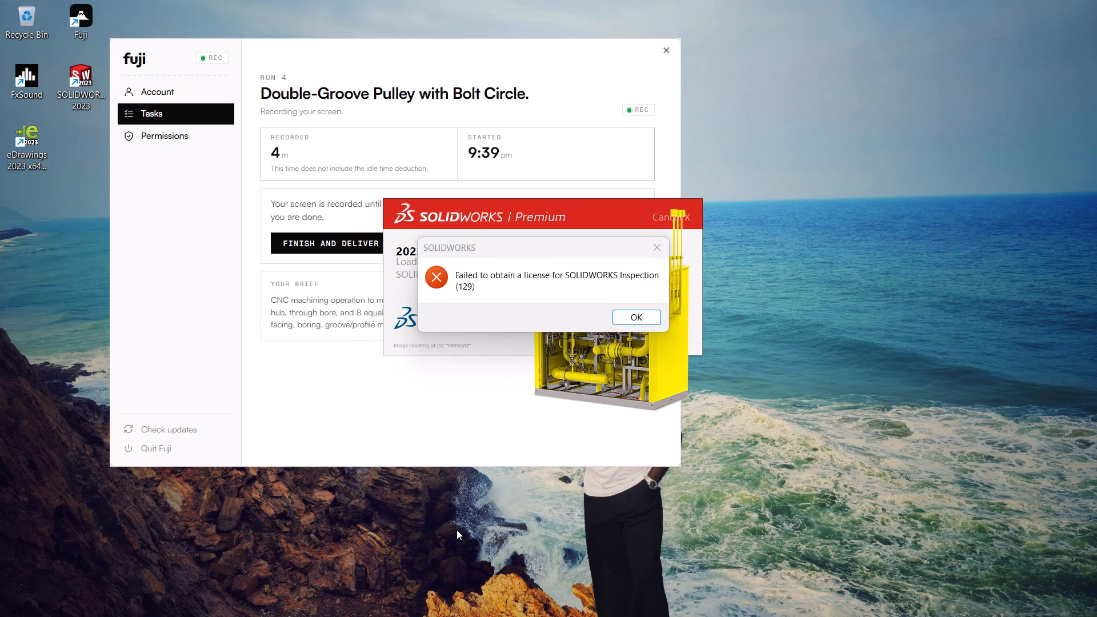
pyautogui.click(630, 322)
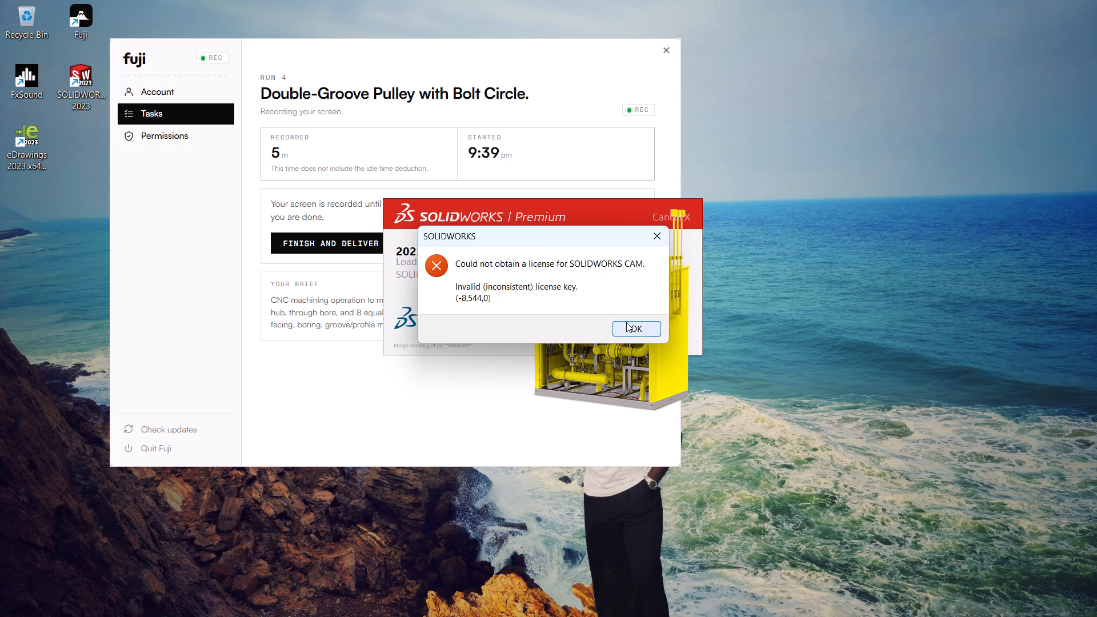
pyautogui.click(646, 333)
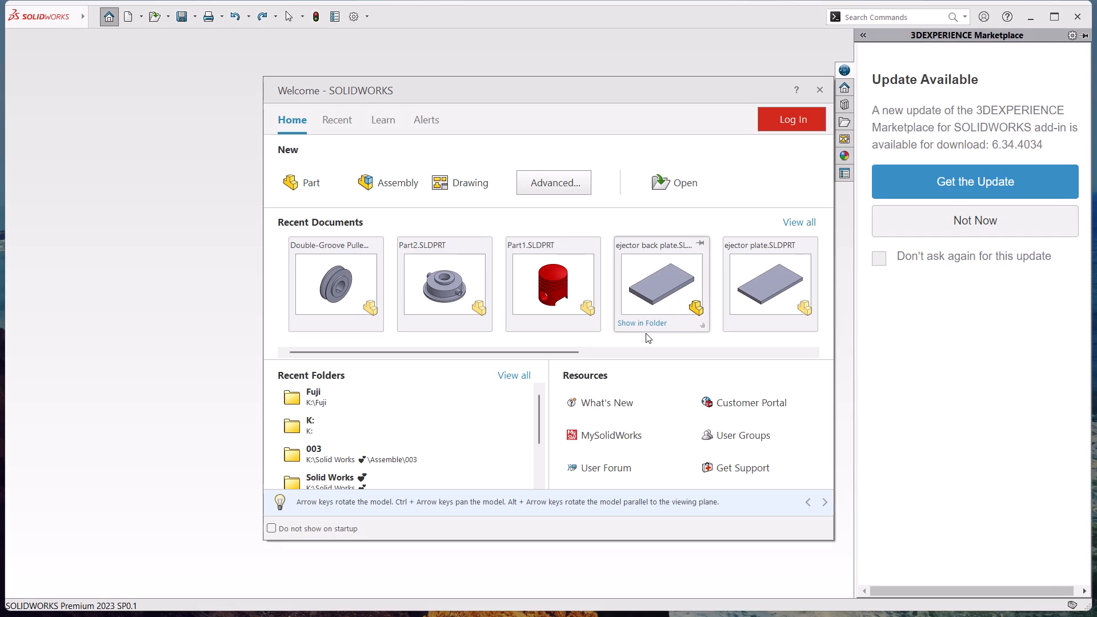
# Create a new part document.
pyautogui.click(309, 174)
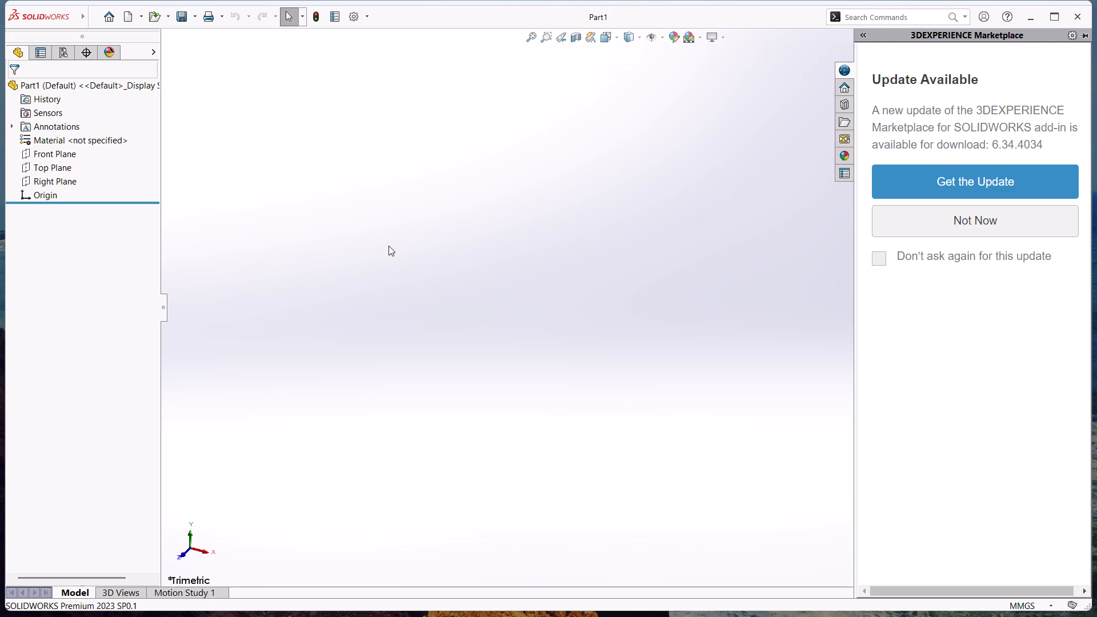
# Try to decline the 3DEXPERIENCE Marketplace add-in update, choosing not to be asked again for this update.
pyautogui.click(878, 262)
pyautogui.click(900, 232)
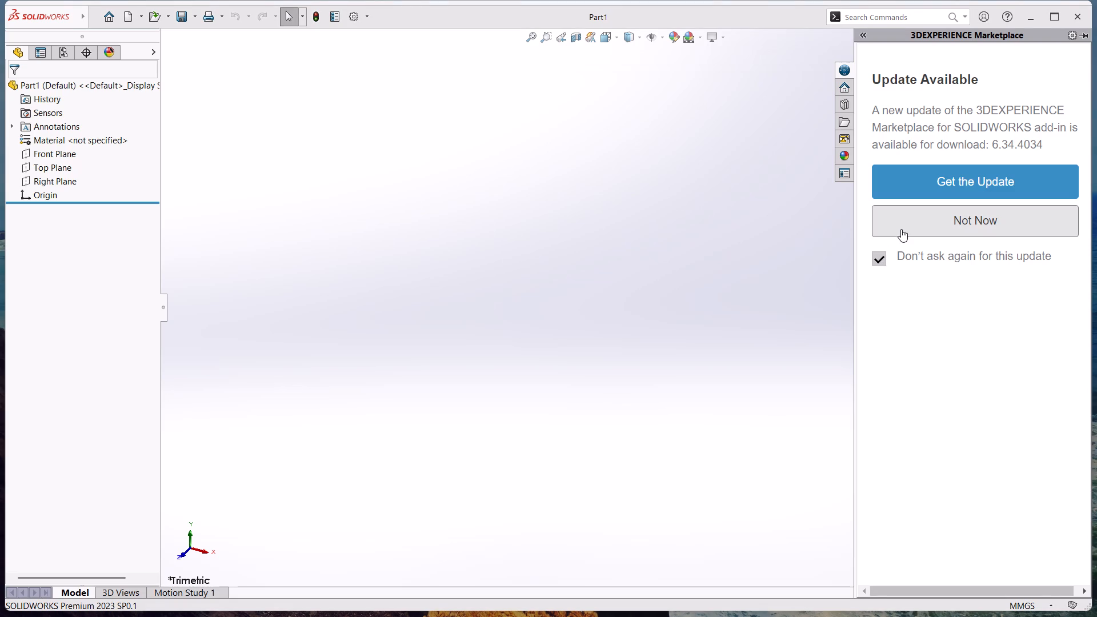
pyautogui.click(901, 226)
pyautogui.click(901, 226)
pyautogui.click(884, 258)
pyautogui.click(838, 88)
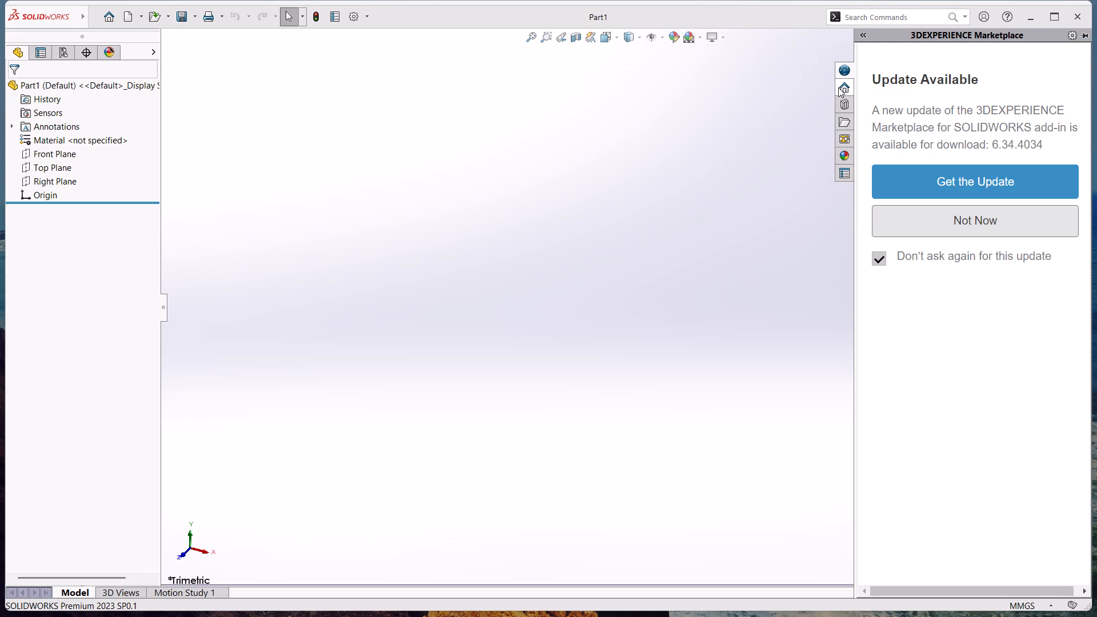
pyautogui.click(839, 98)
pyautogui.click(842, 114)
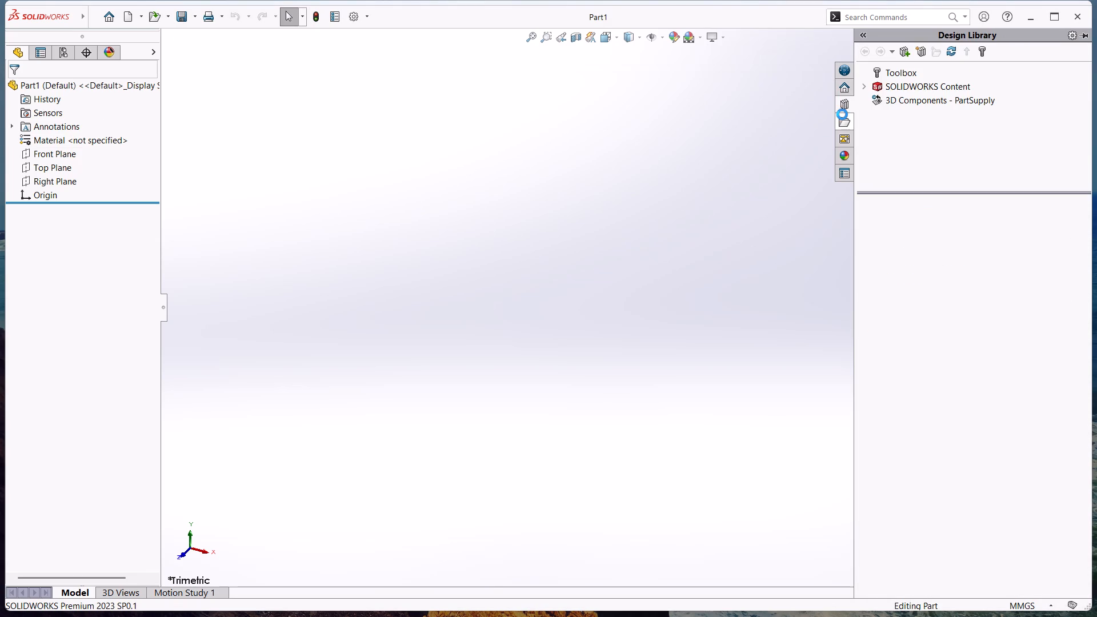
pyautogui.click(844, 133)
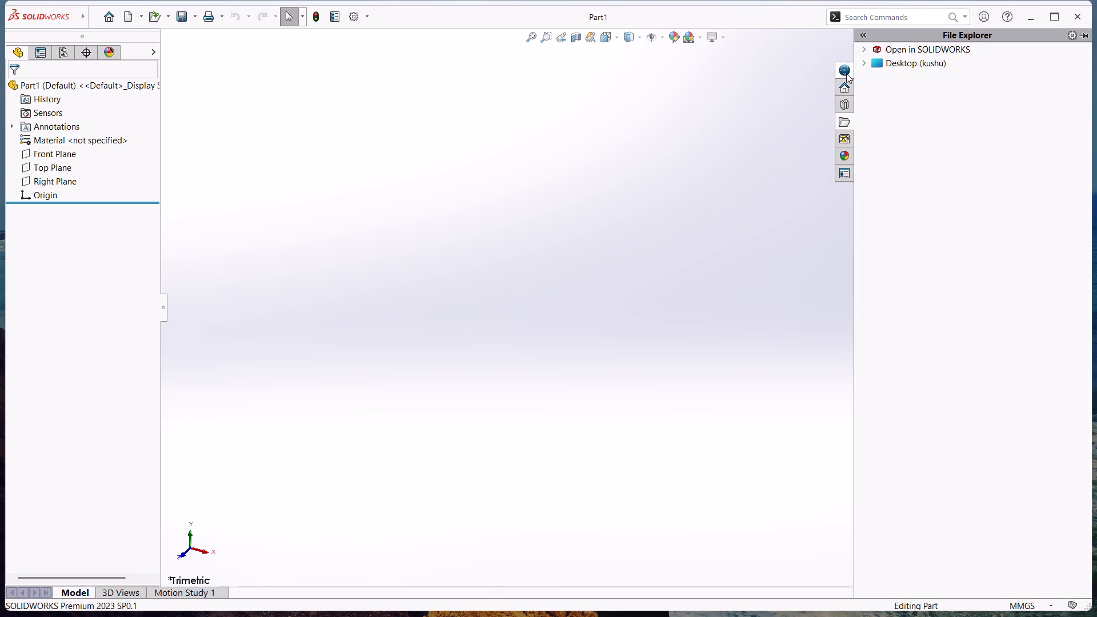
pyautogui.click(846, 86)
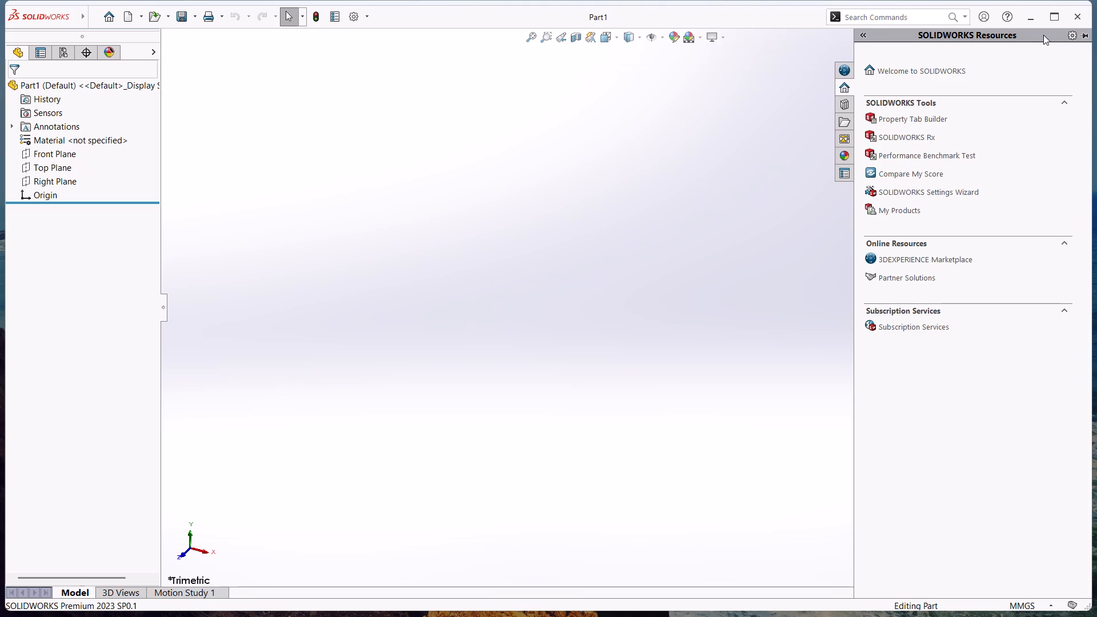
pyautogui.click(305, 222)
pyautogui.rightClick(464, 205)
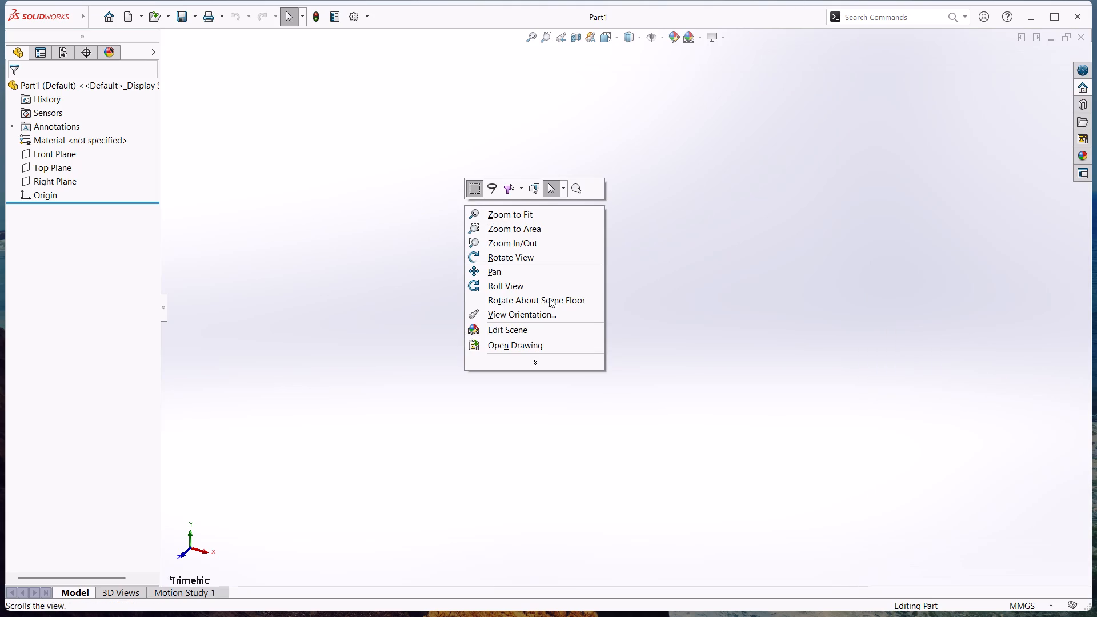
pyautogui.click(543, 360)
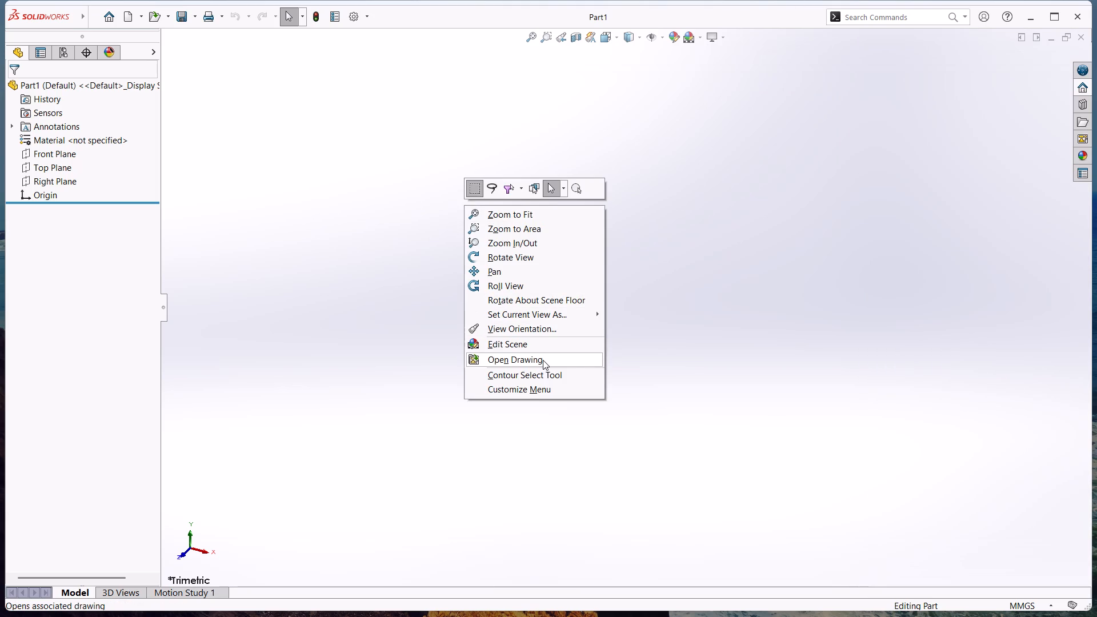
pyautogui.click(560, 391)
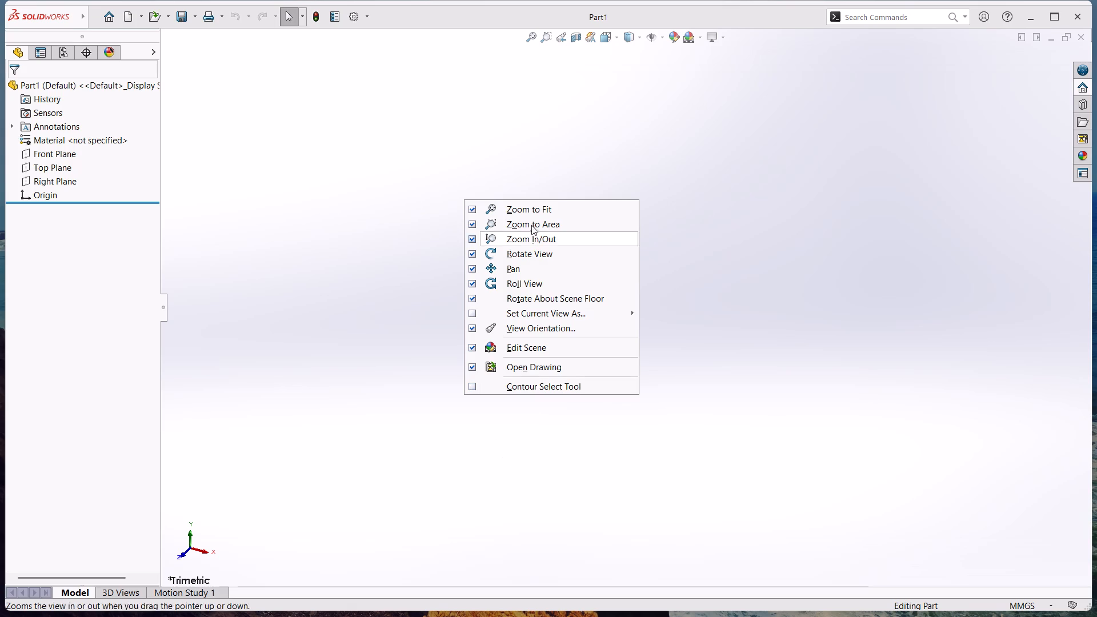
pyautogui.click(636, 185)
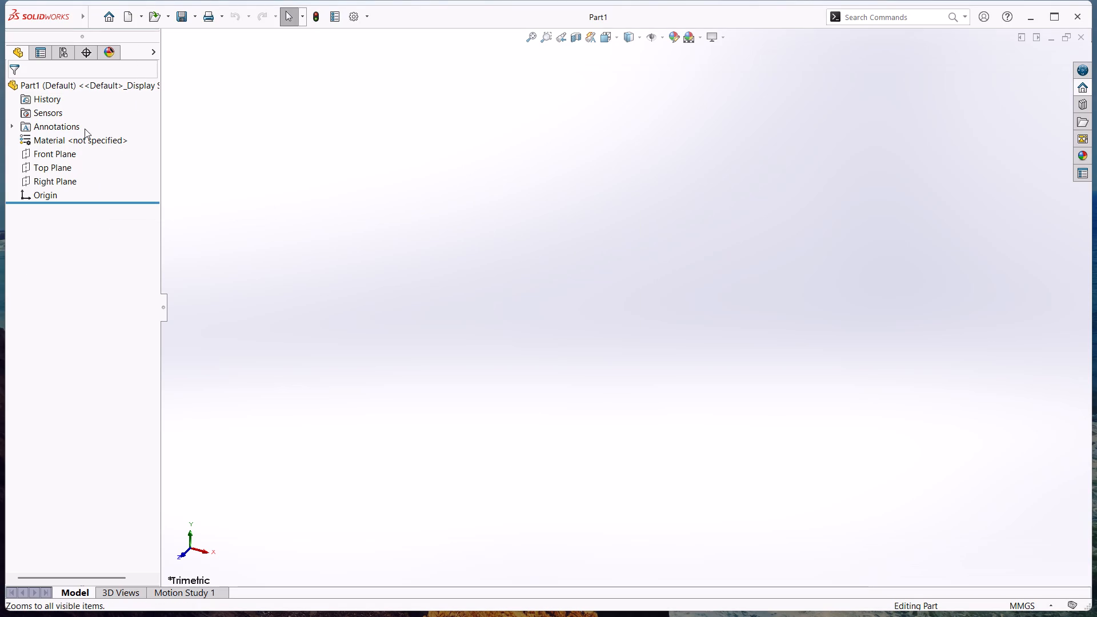
# Open a new 2D sketch on the Front Plane.
pyautogui.click(50, 155)
pyautogui.doubleClick(50, 154)
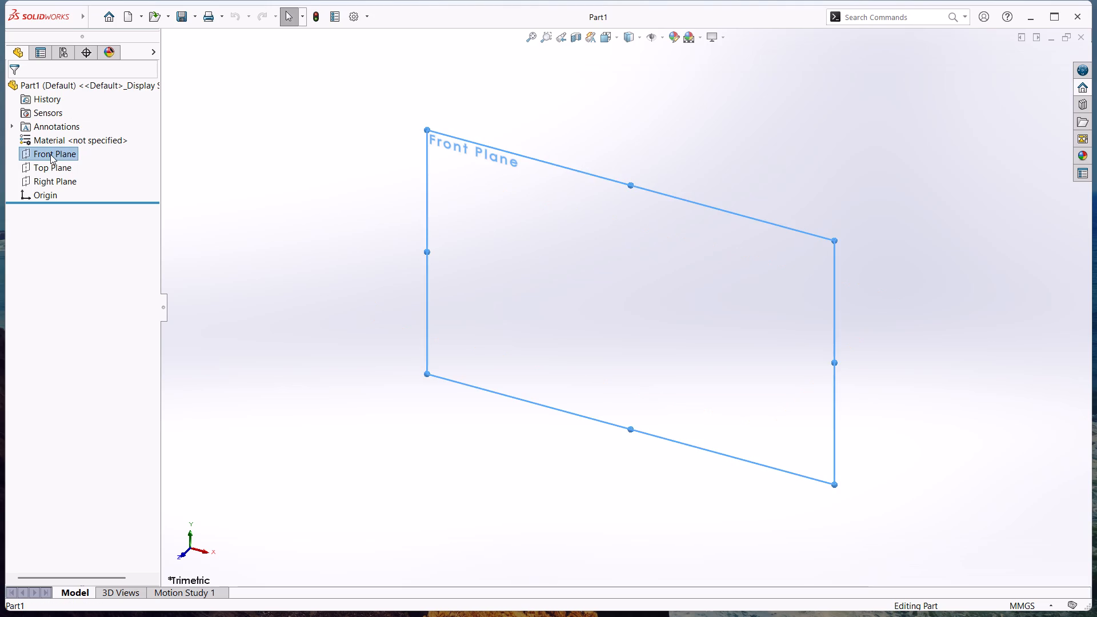
pyautogui.rightClick(50, 154)
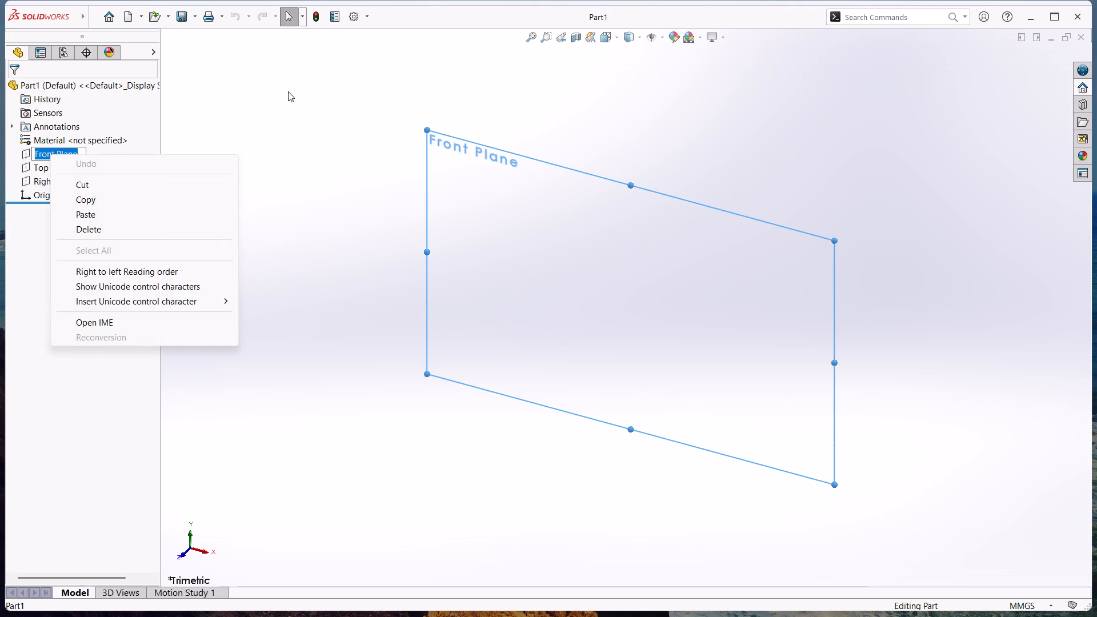
pyautogui.click(296, 69)
pyautogui.rightClick(52, 158)
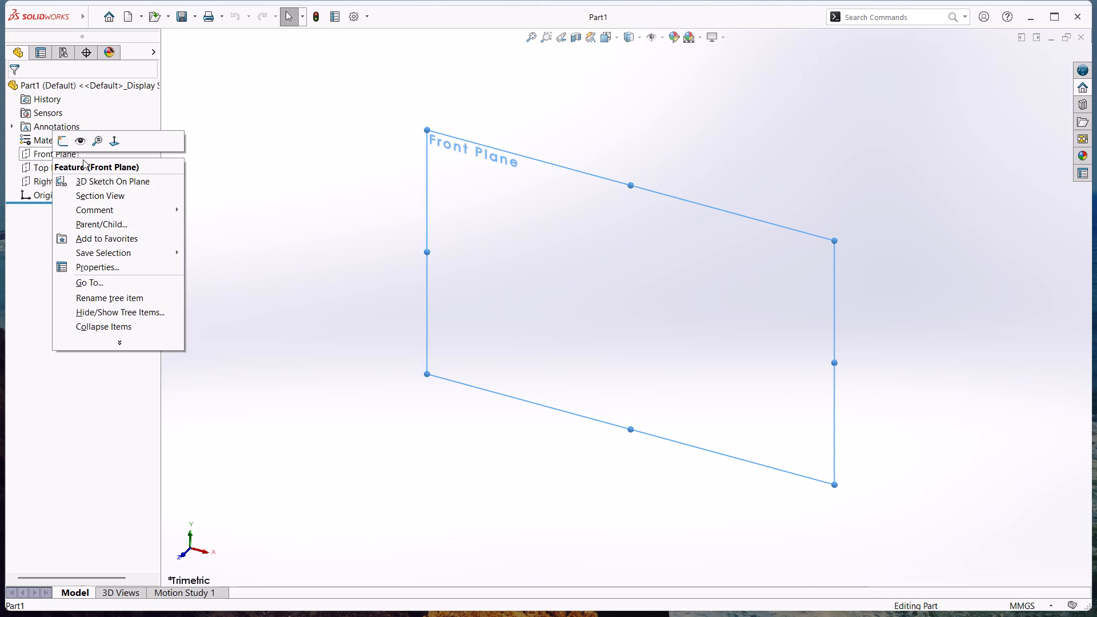
pyautogui.click(66, 140)
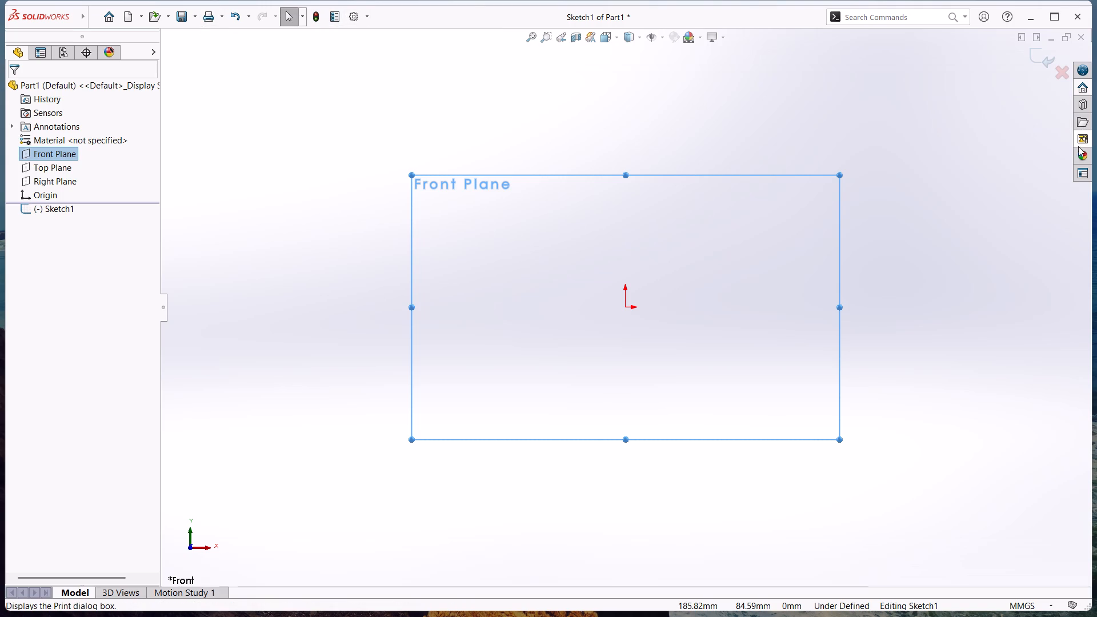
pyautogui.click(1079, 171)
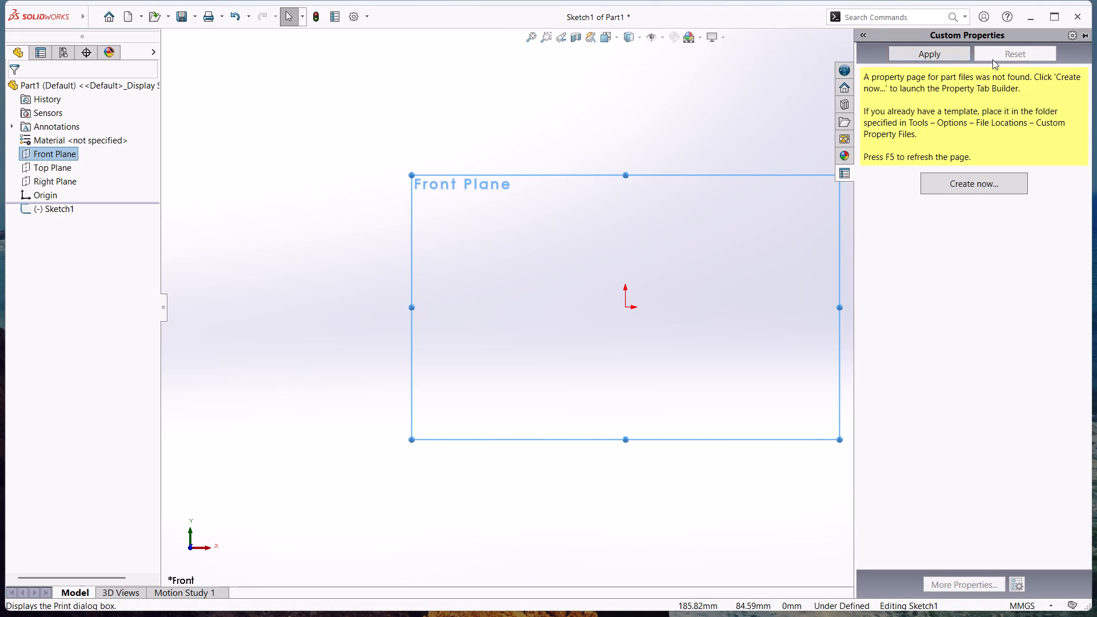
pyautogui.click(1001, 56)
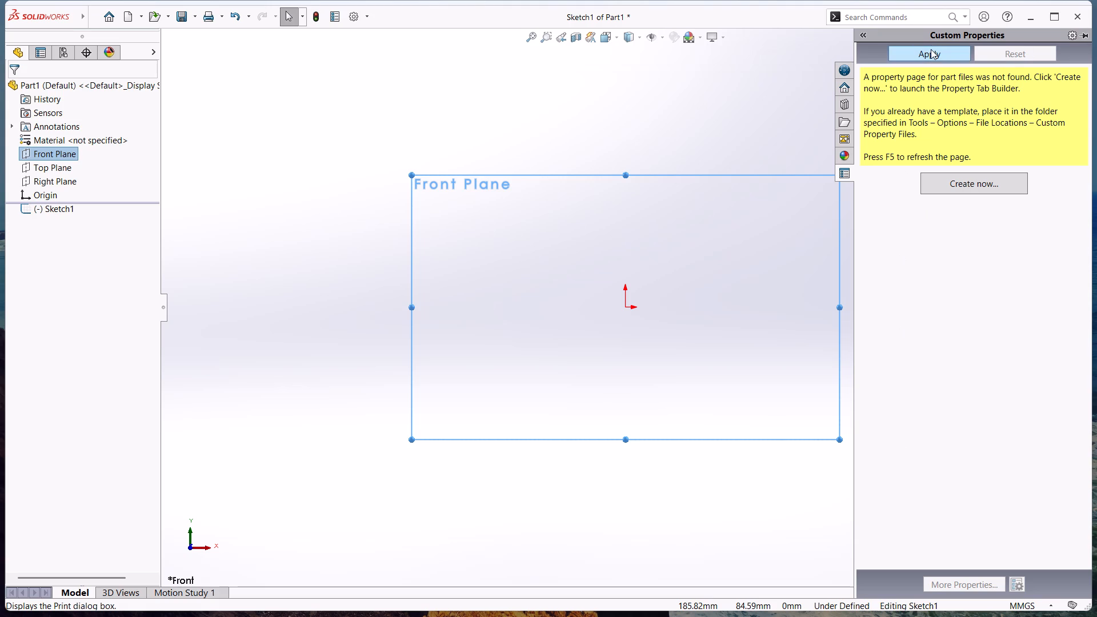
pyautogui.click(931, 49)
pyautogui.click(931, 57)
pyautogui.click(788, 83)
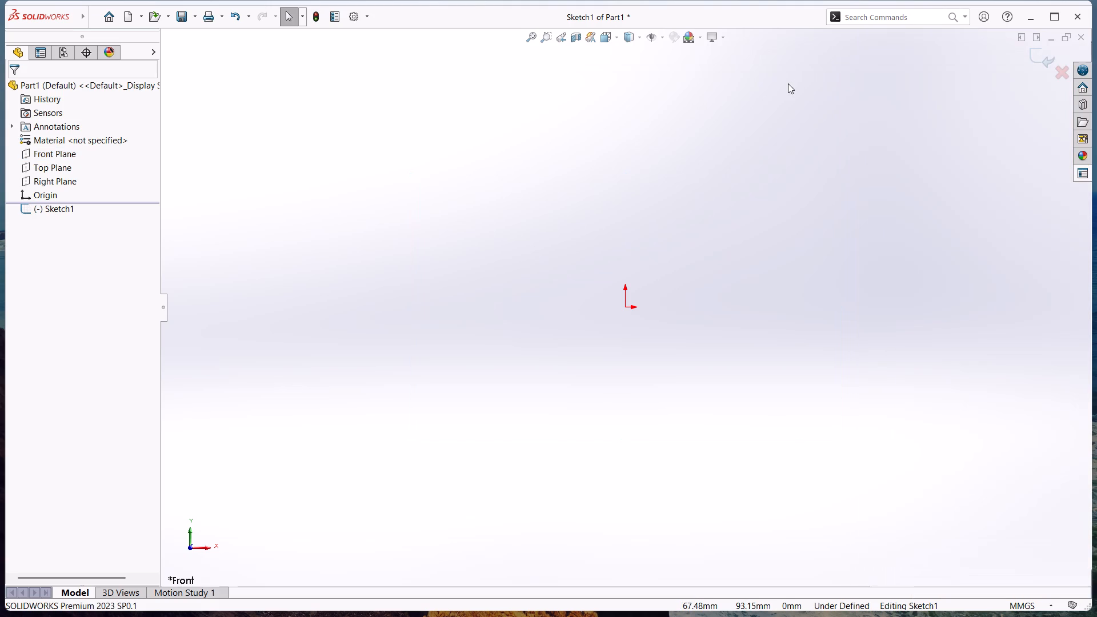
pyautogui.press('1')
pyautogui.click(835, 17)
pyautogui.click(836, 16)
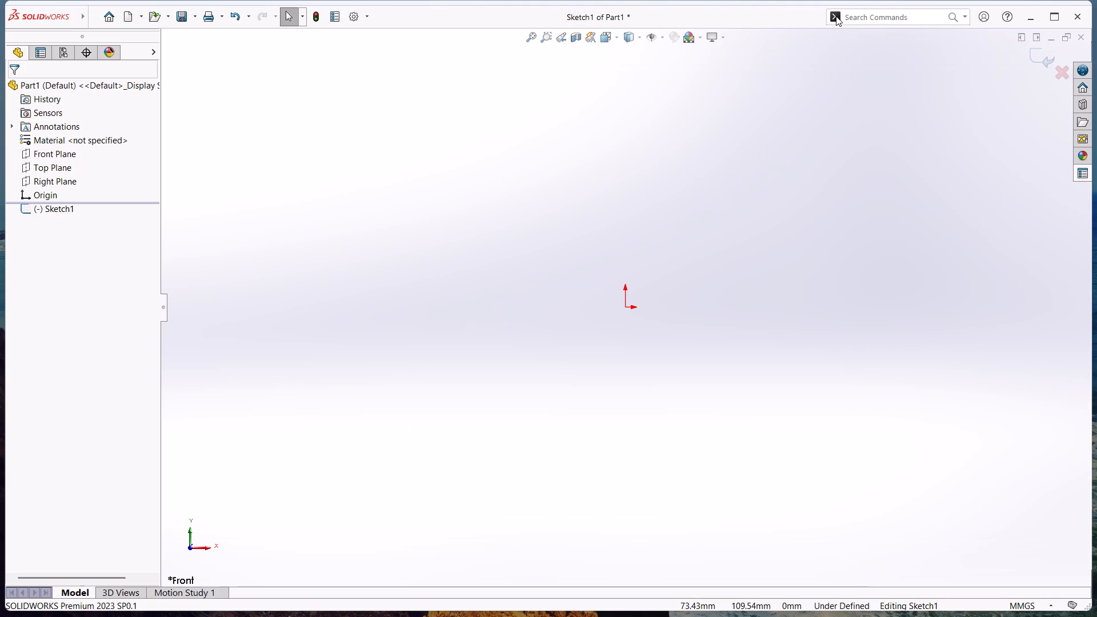
# Enable the CommandManager in the Customize settings, using large buttons with text.
pyautogui.rightClick(836, 16)
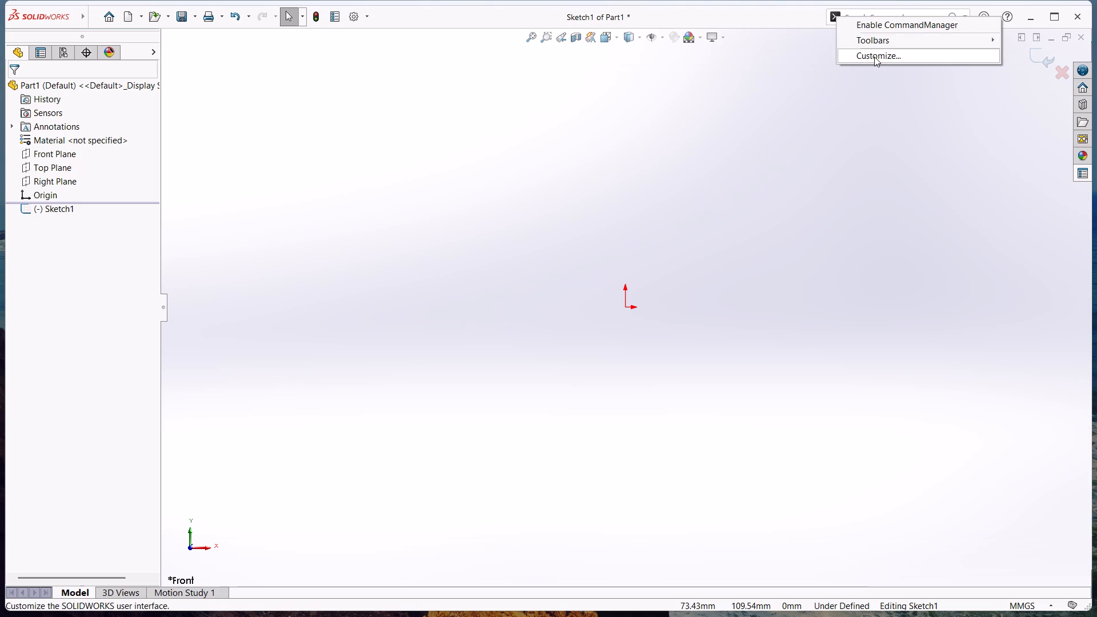
pyautogui.click(874, 57)
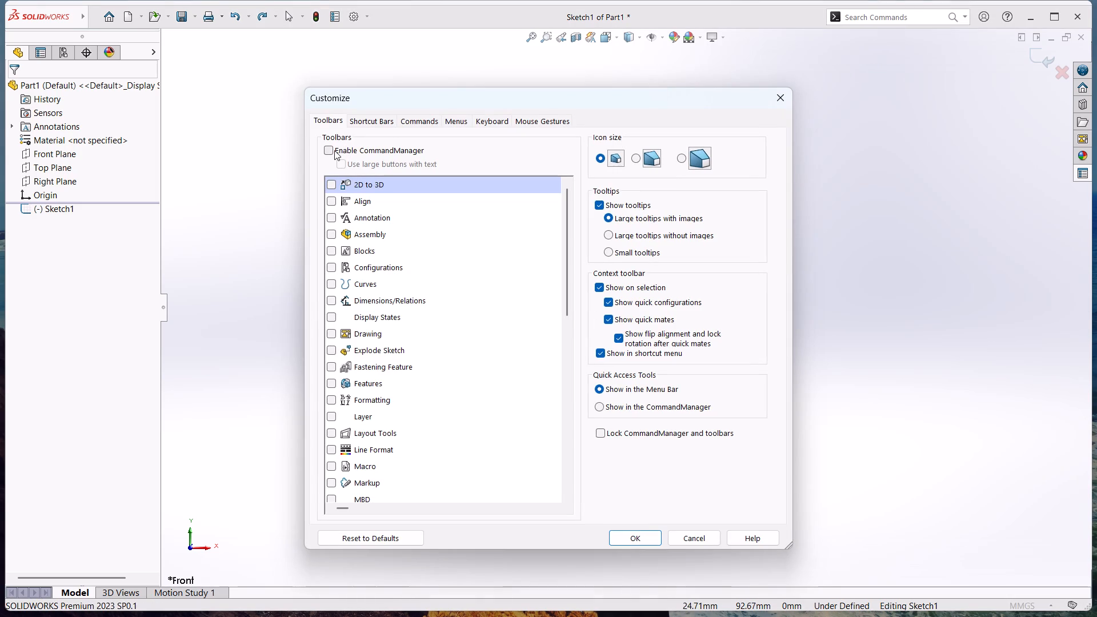
pyautogui.click(331, 151)
pyautogui.click(338, 163)
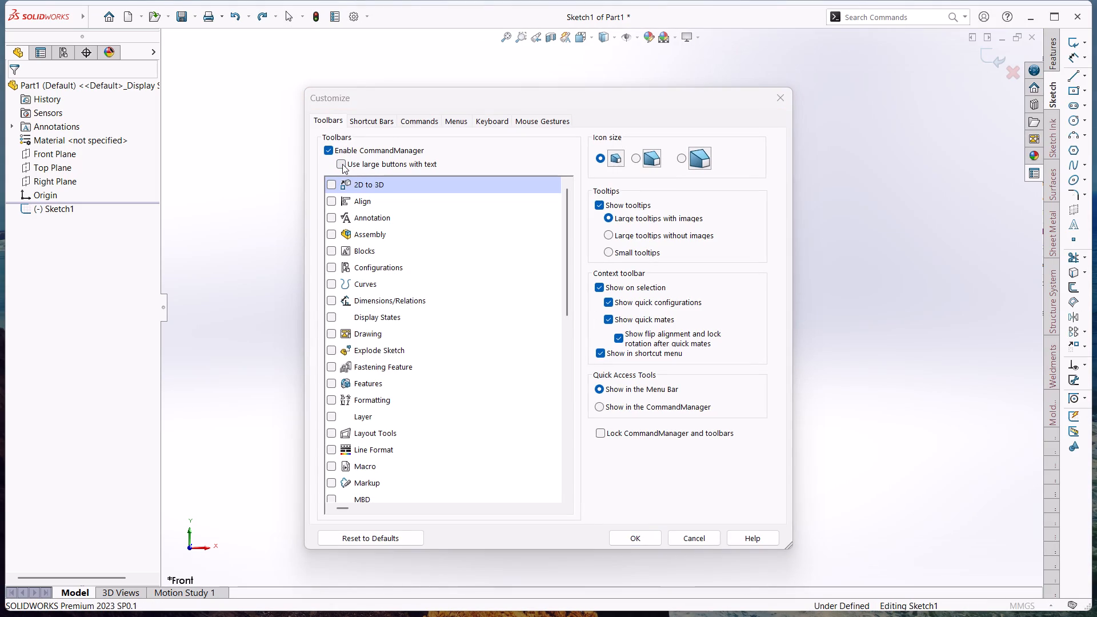
pyautogui.click(342, 164)
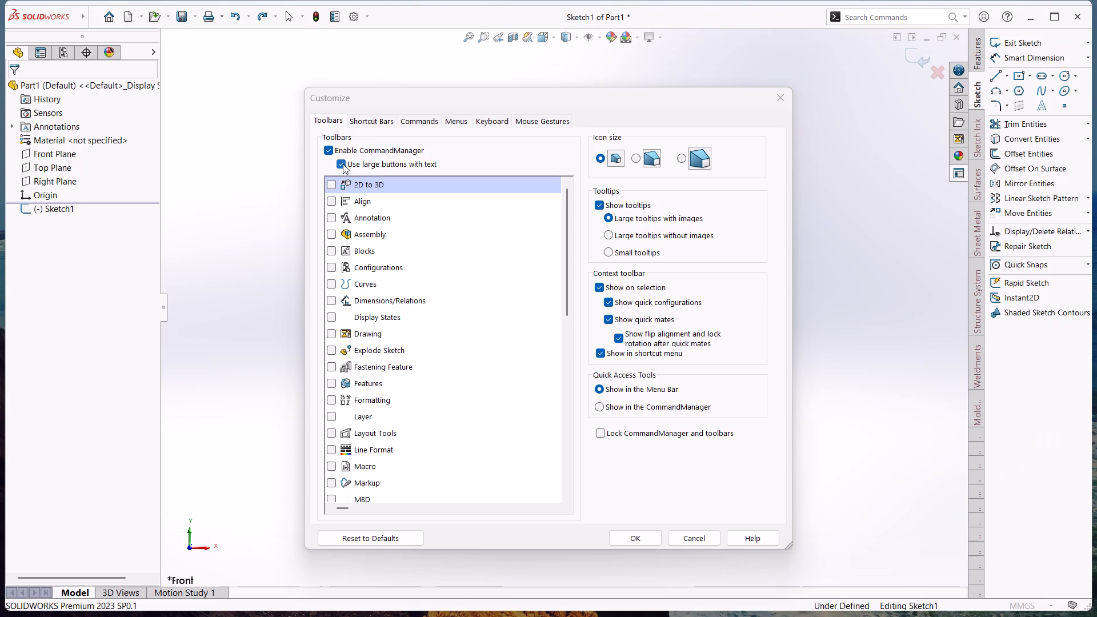
pyautogui.click(343, 164)
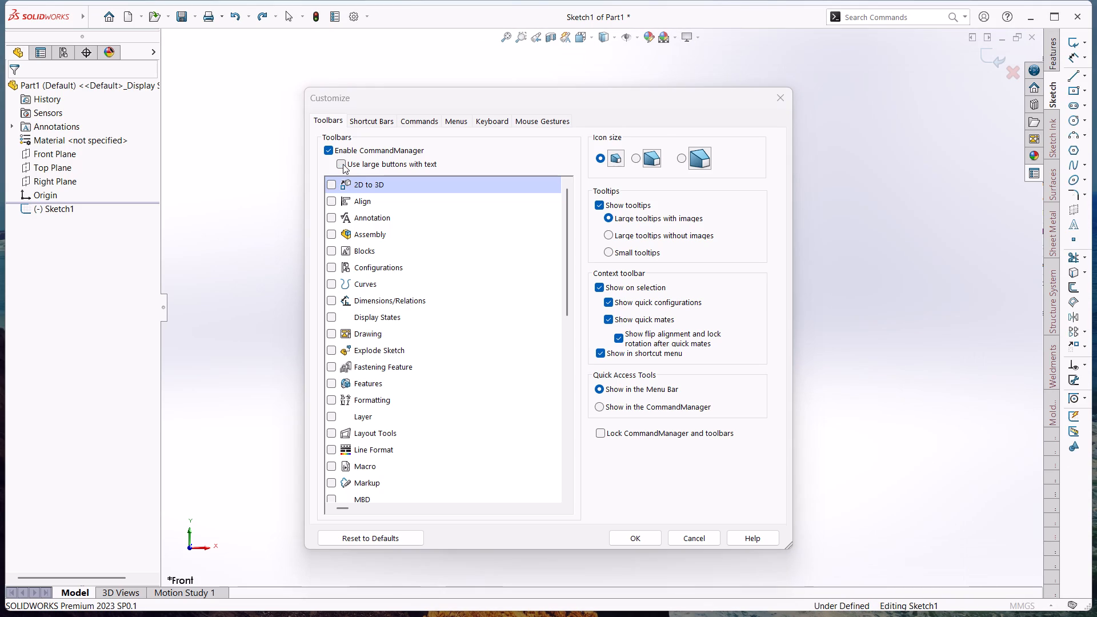
pyautogui.click(343, 164)
pyautogui.click(343, 164)
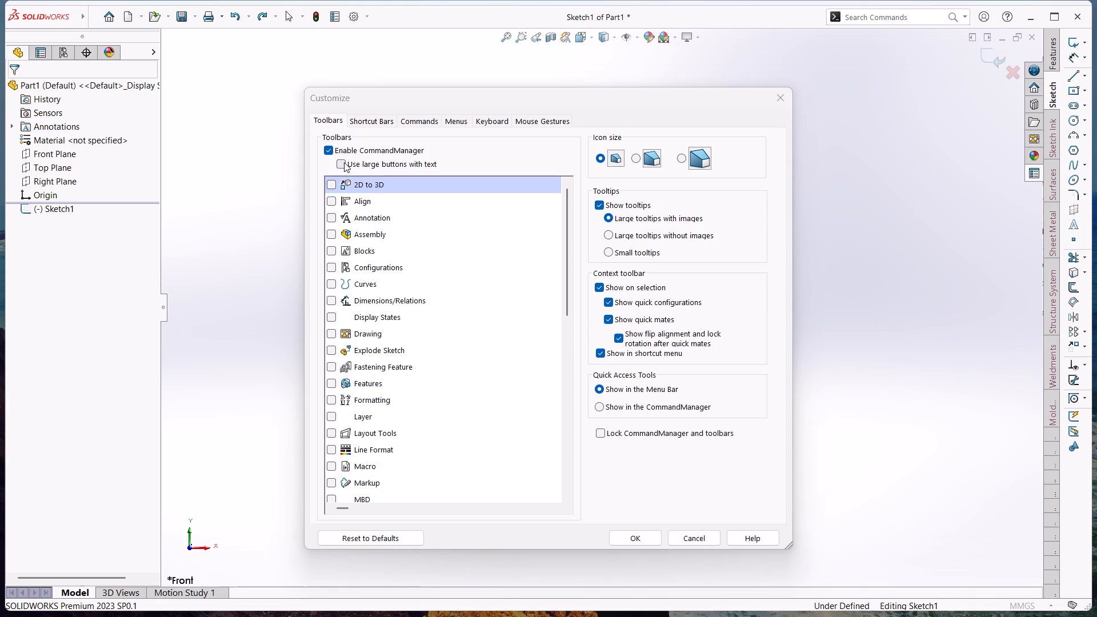
pyautogui.click(340, 165)
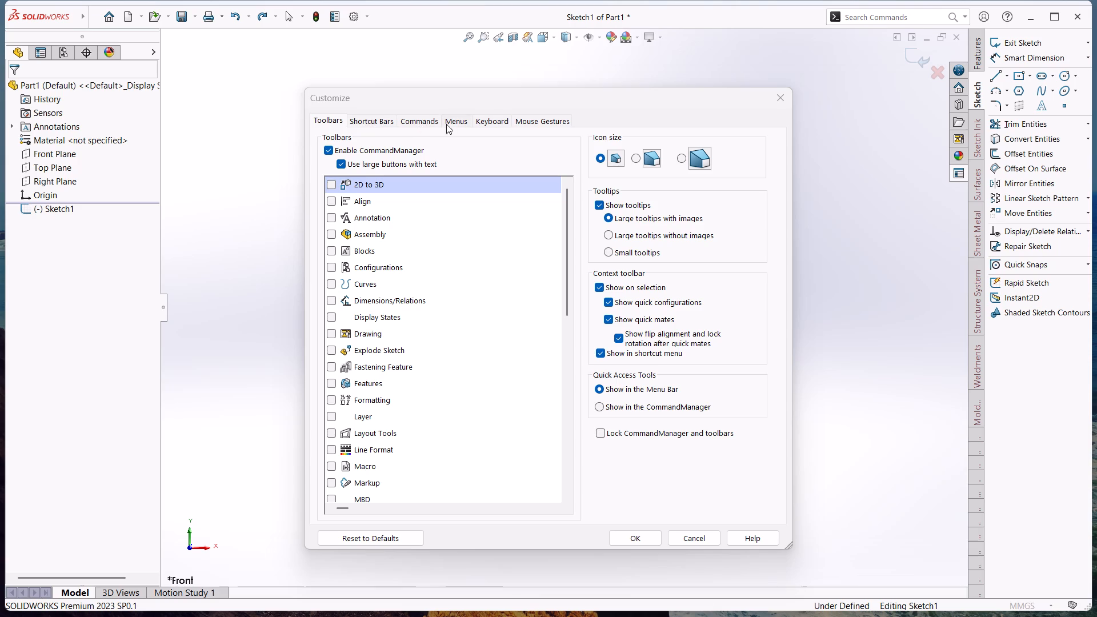
# Examine the mouse gesture, keyboard, menu, command and toolbar settings in the Customize dialog, including the full toolbar list.
pyautogui.click(534, 119)
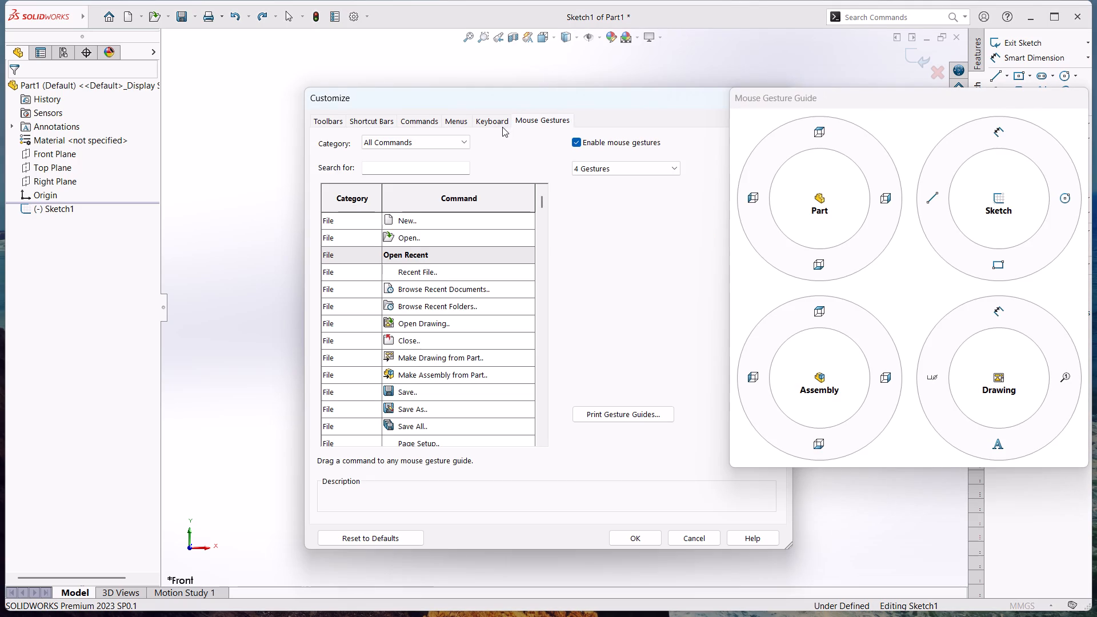
pyautogui.click(502, 127)
pyautogui.click(488, 127)
pyautogui.click(489, 122)
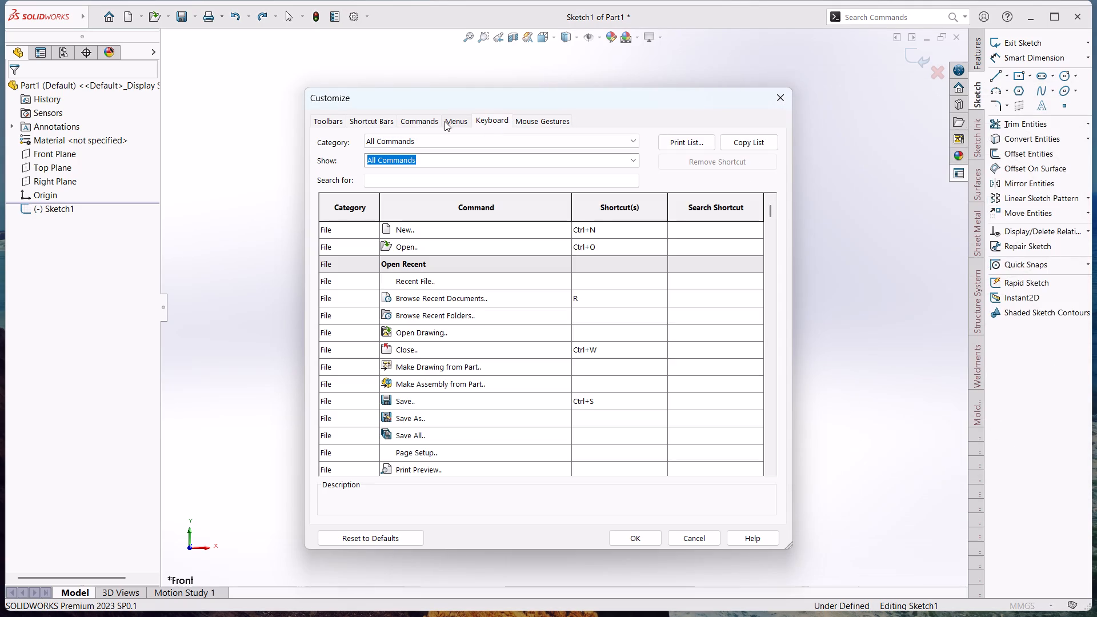
pyautogui.click(445, 119)
pyautogui.click(397, 120)
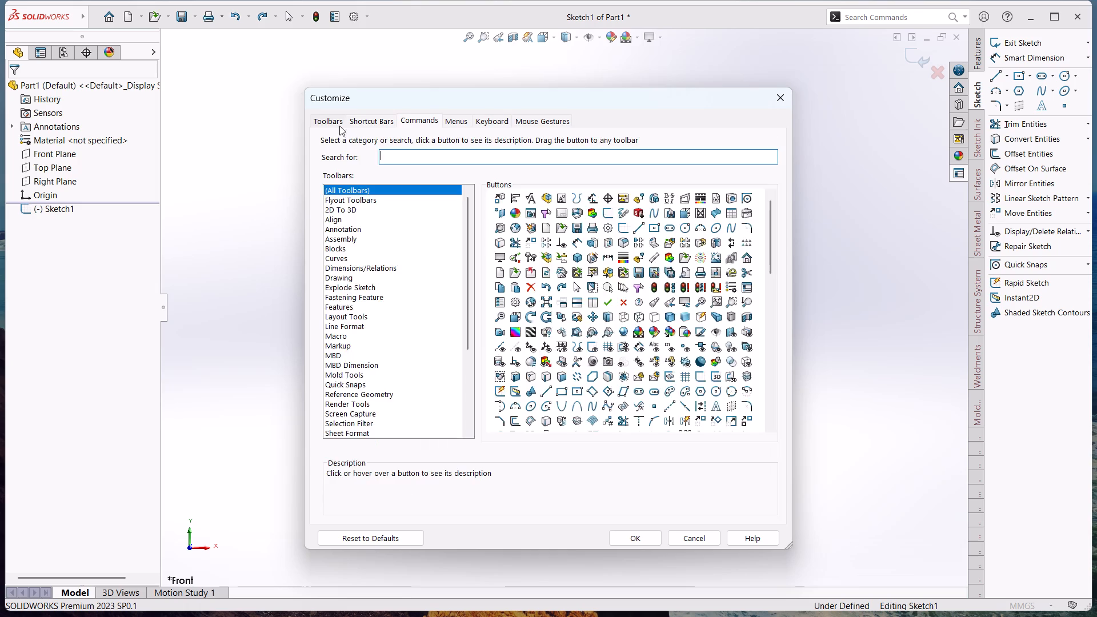
pyautogui.click(339, 126)
pyautogui.scroll(-3, 679, 208)
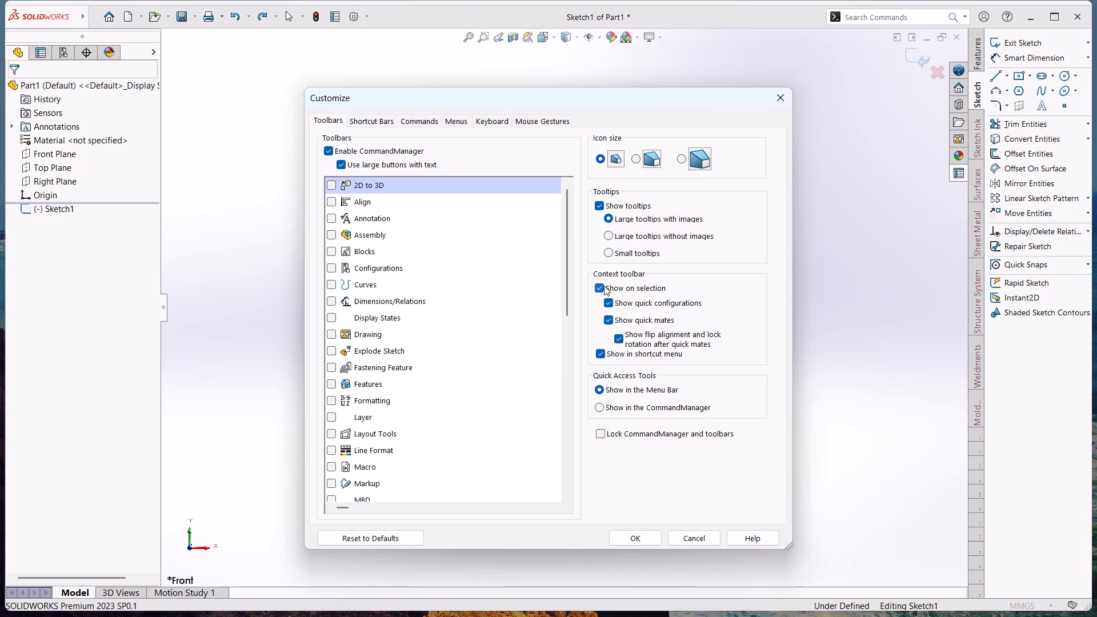
pyautogui.scroll(-3, 584, 426)
pyautogui.scroll(-8, 511, 417)
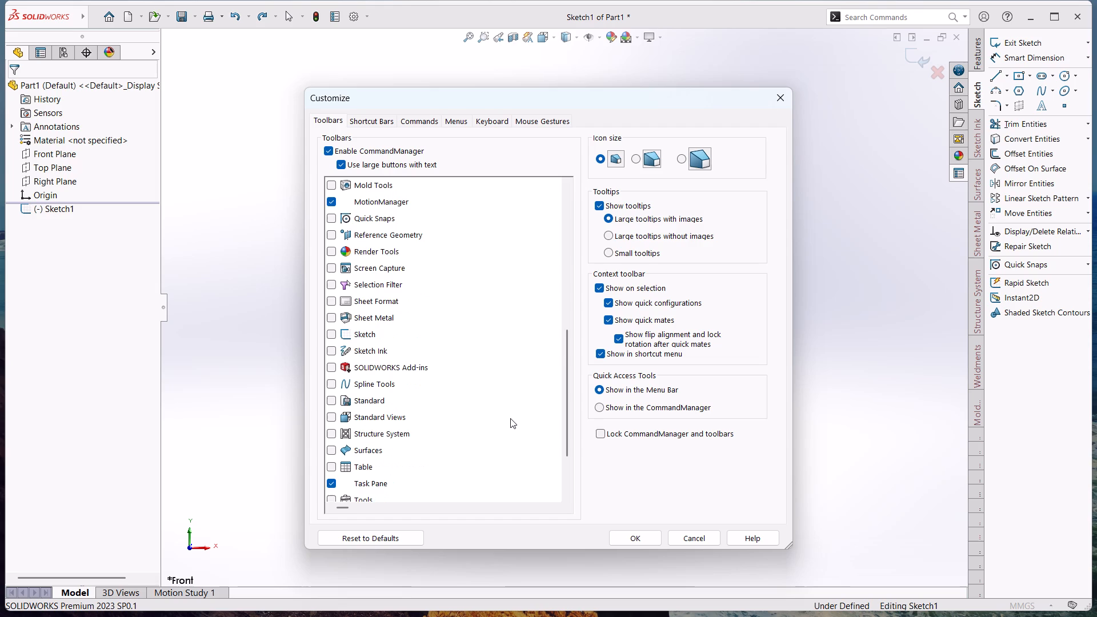
pyautogui.scroll(-8, 510, 418)
# Reset all user interface customizations to the factory defaults, performing the full reset twice.
pyautogui.click(344, 540)
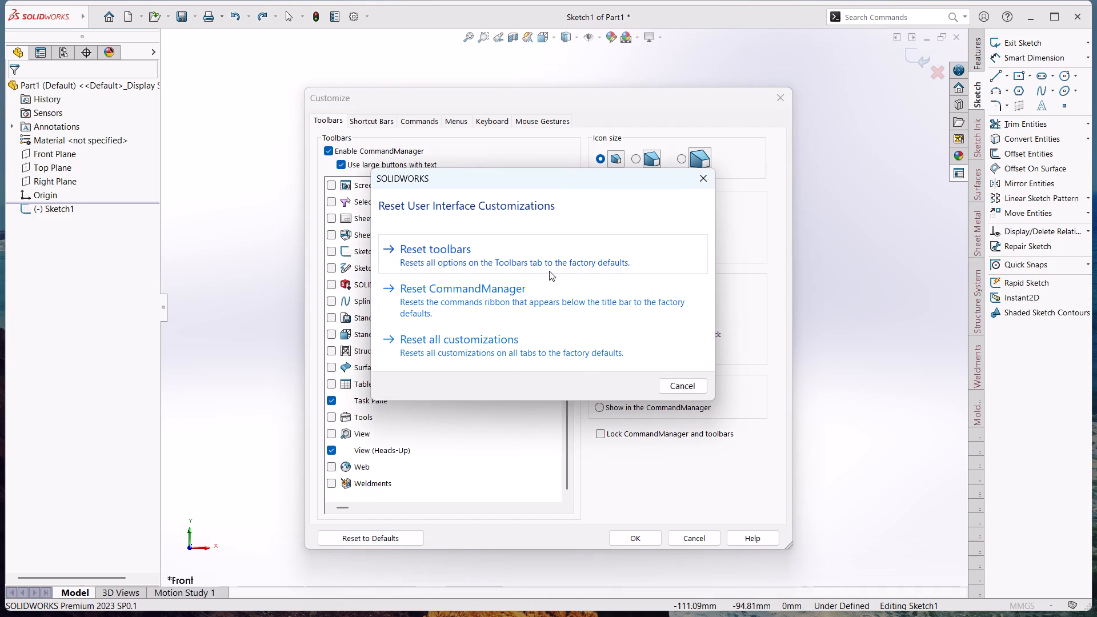
pyautogui.click(550, 345)
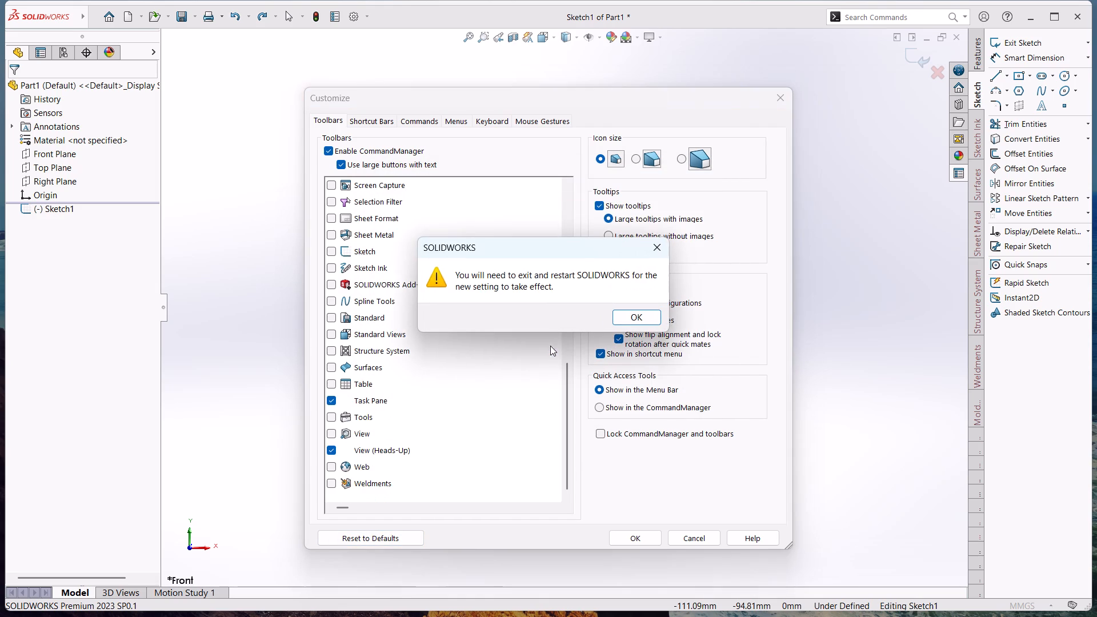
pyautogui.click(631, 316)
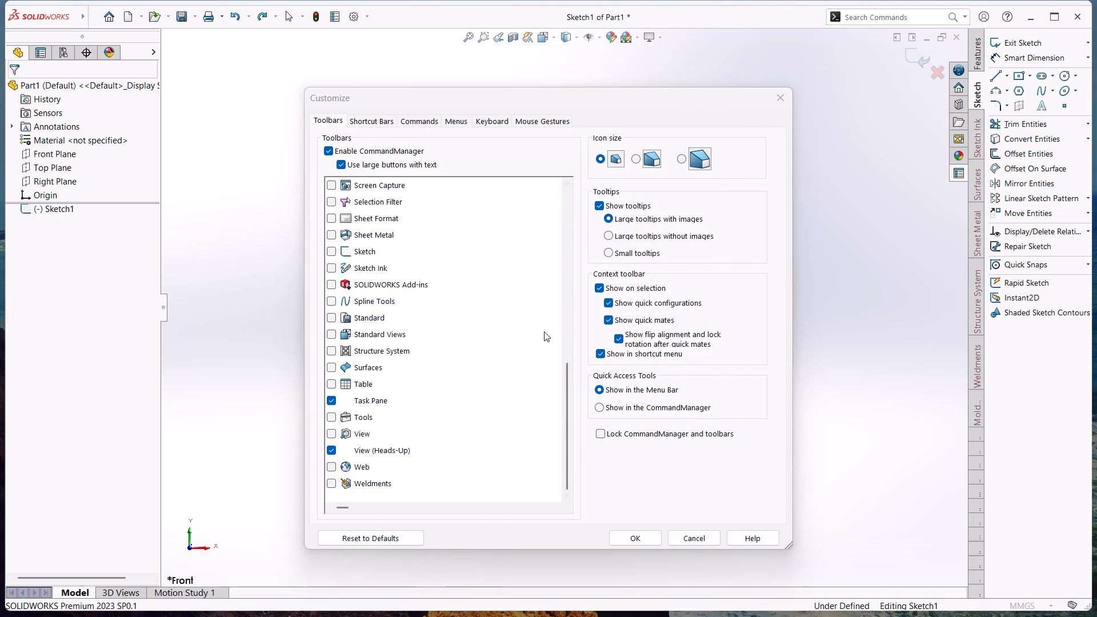
pyautogui.doubleClick(415, 542)
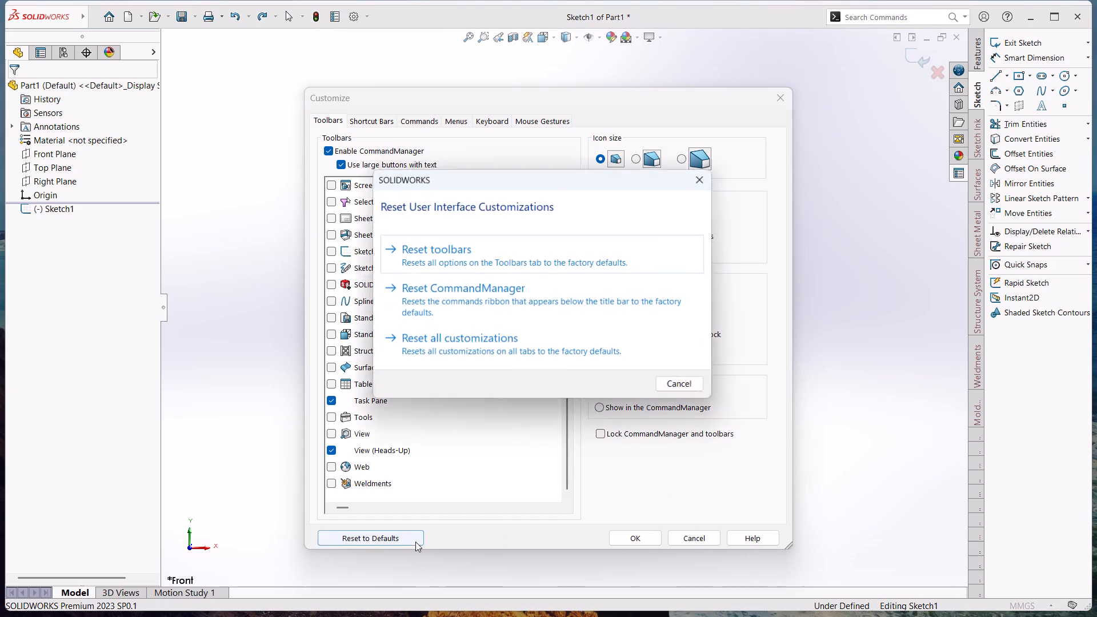
pyautogui.click(509, 340)
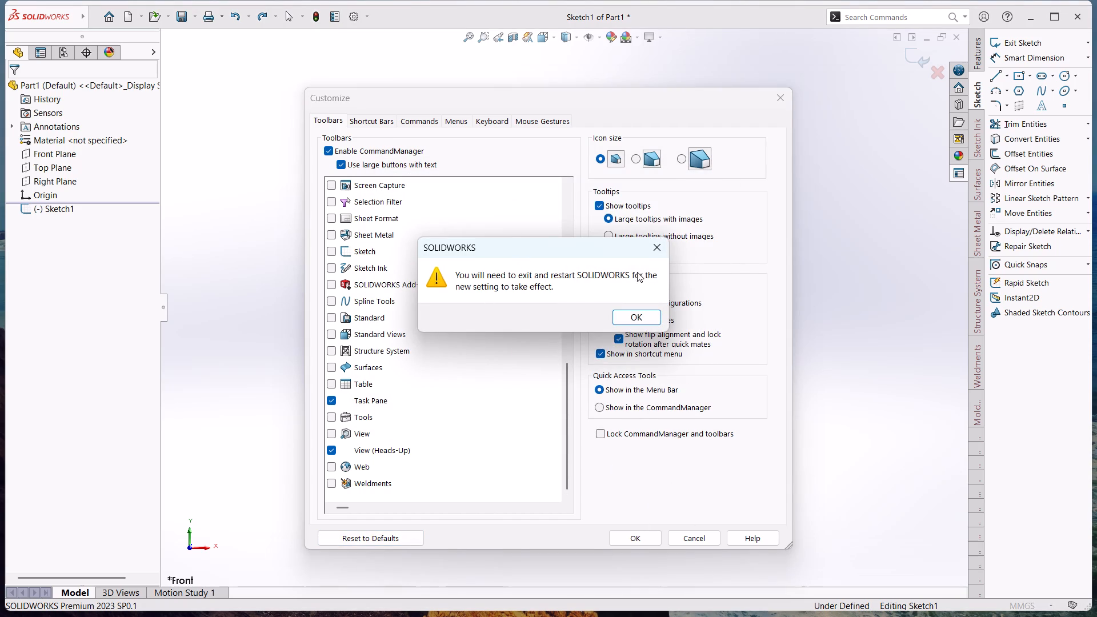
pyautogui.click(634, 317)
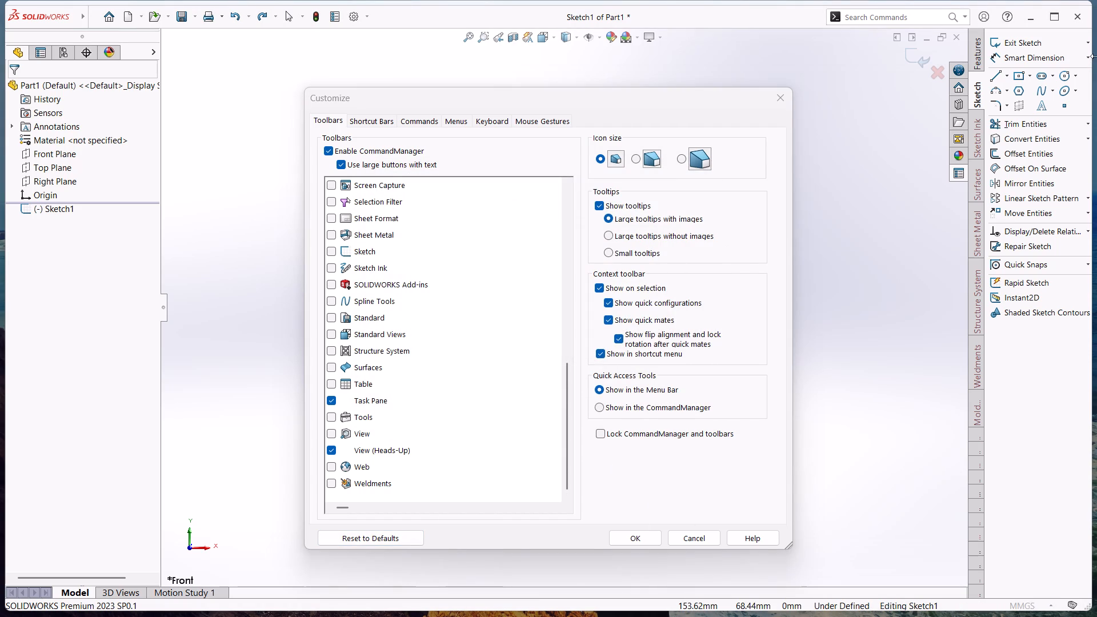
# Dismiss the Customize dialog with Cancel and close SOLIDWORKS so it can be restarted.
pyautogui.click(1085, 14)
pyautogui.click(1076, 13)
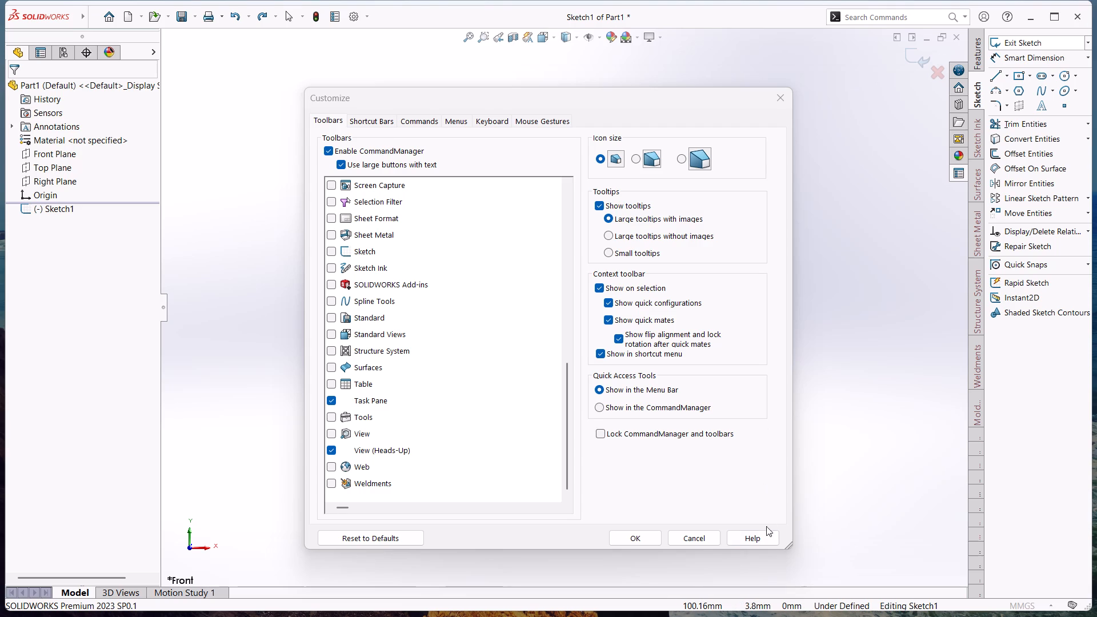
pyautogui.click(714, 542)
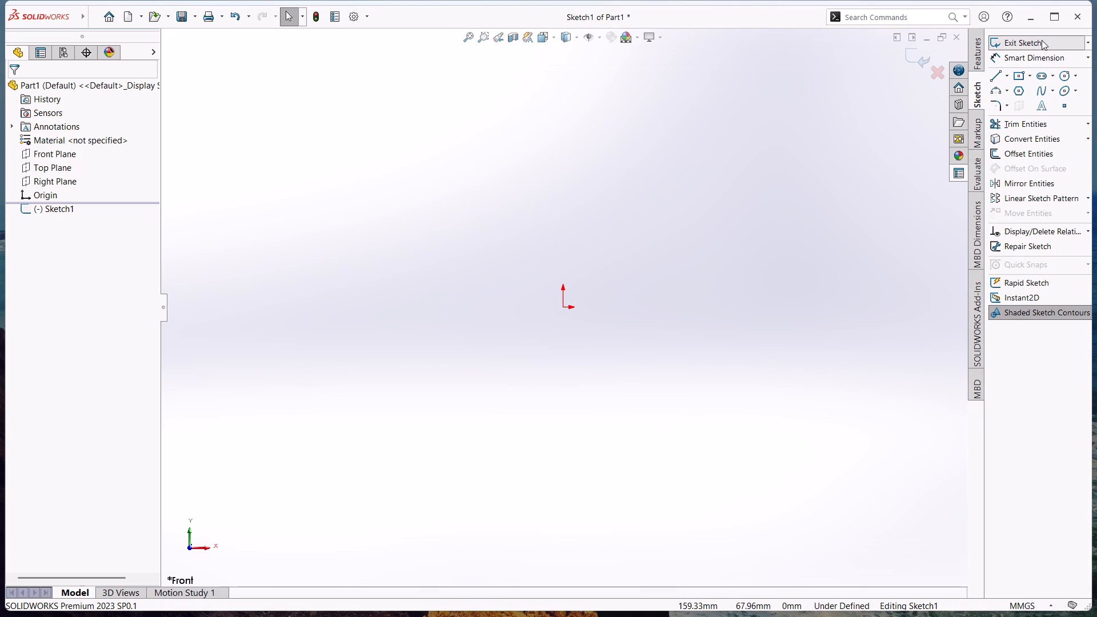
pyautogui.click(1077, 18)
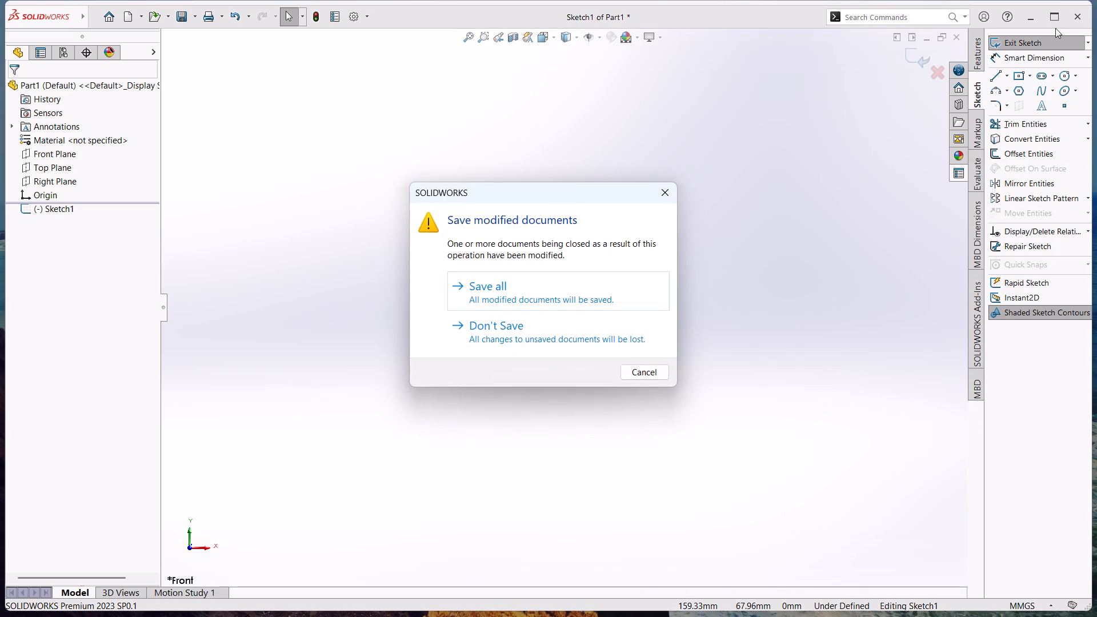
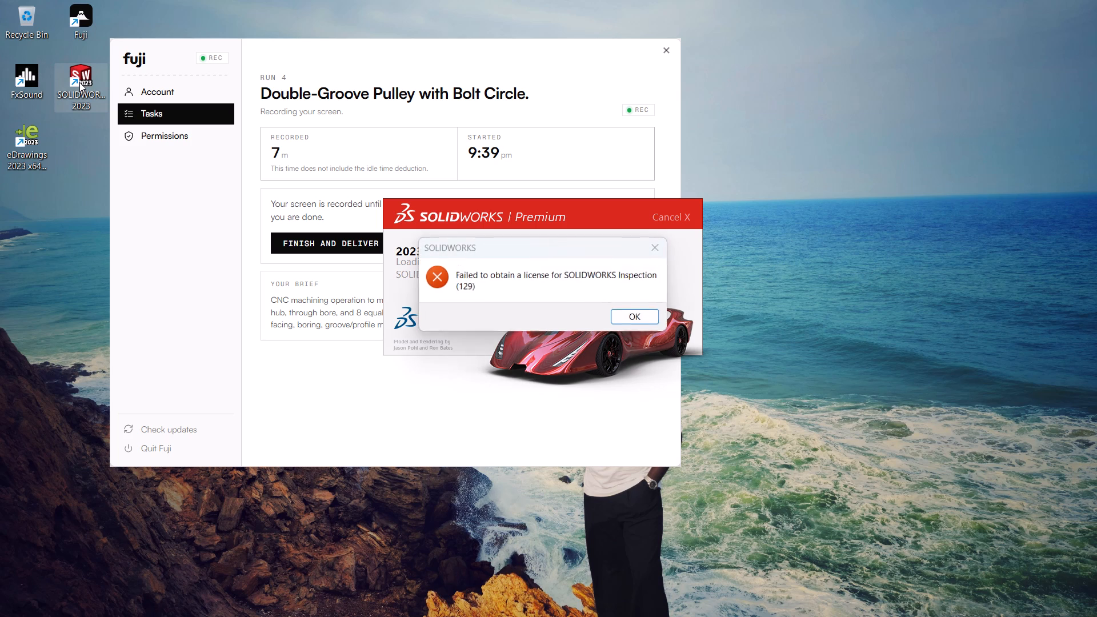
# Dismiss the startup license error and create a new part document.
pyautogui.click(630, 315)
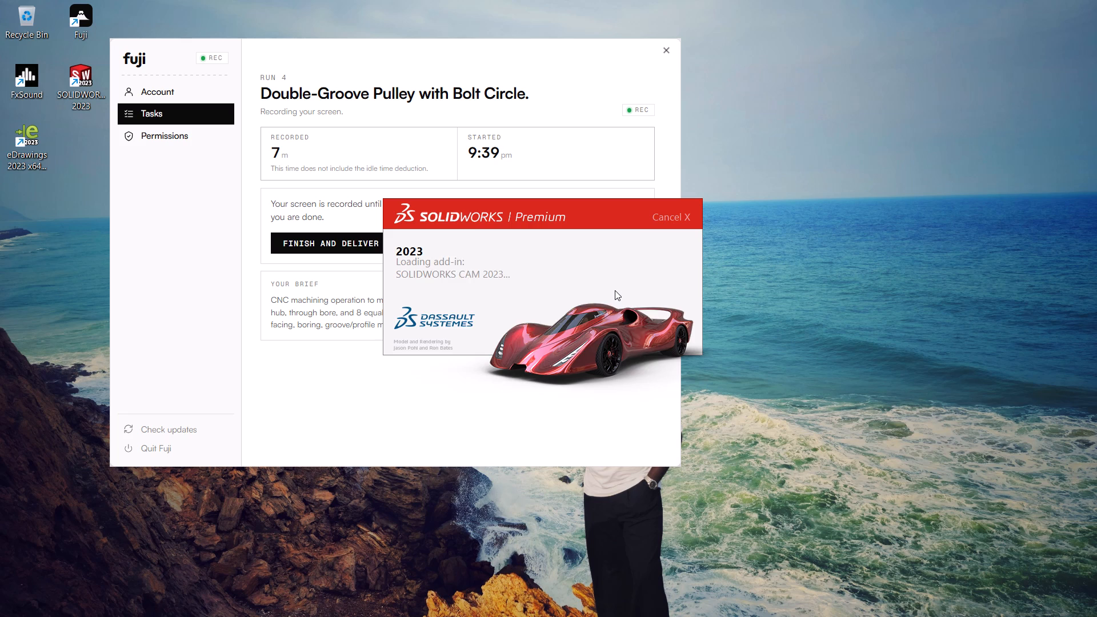
pyautogui.click(628, 330)
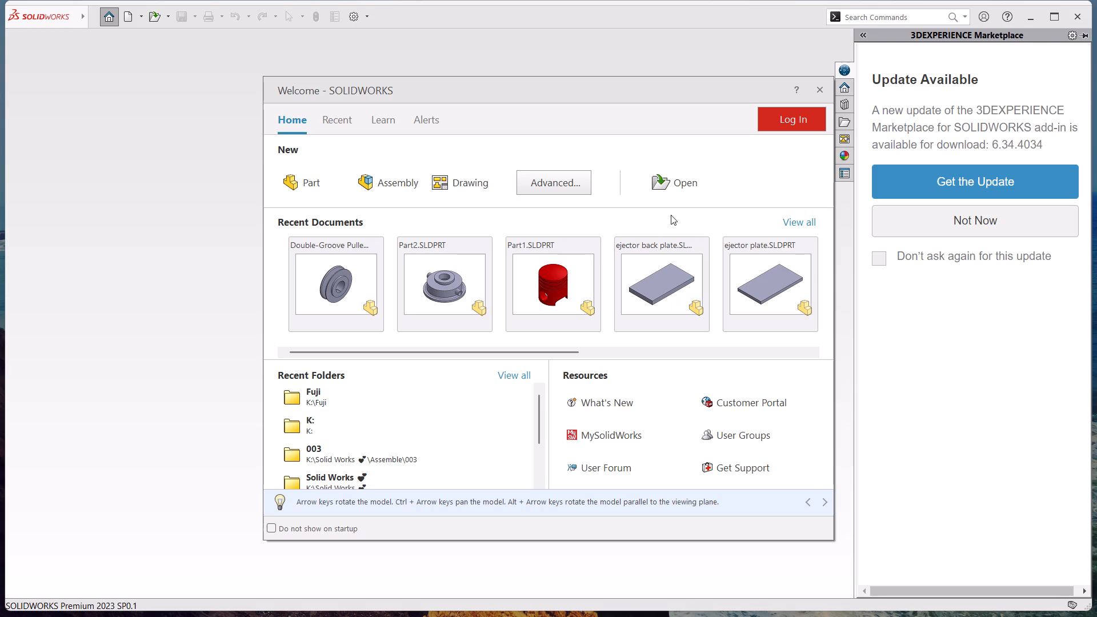
pyautogui.click(322, 186)
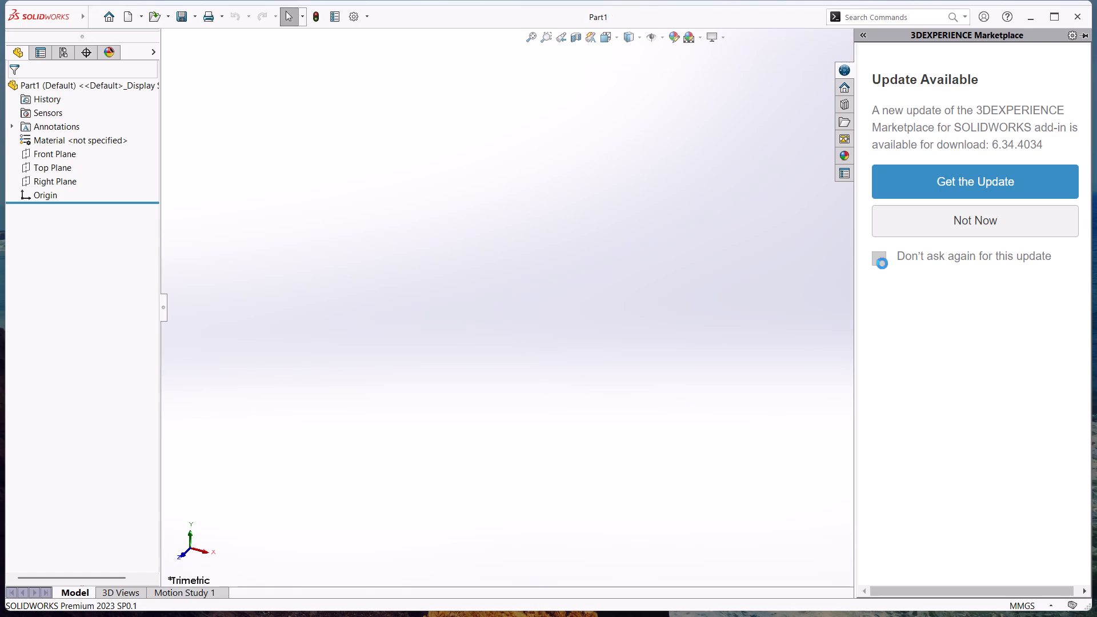
# Decline the 3DEXPERIENCE Marketplace update with the option not to ask again, and collapse the Task Pane.
pyautogui.click(882, 264)
pyautogui.click(895, 222)
pyautogui.click(895, 222)
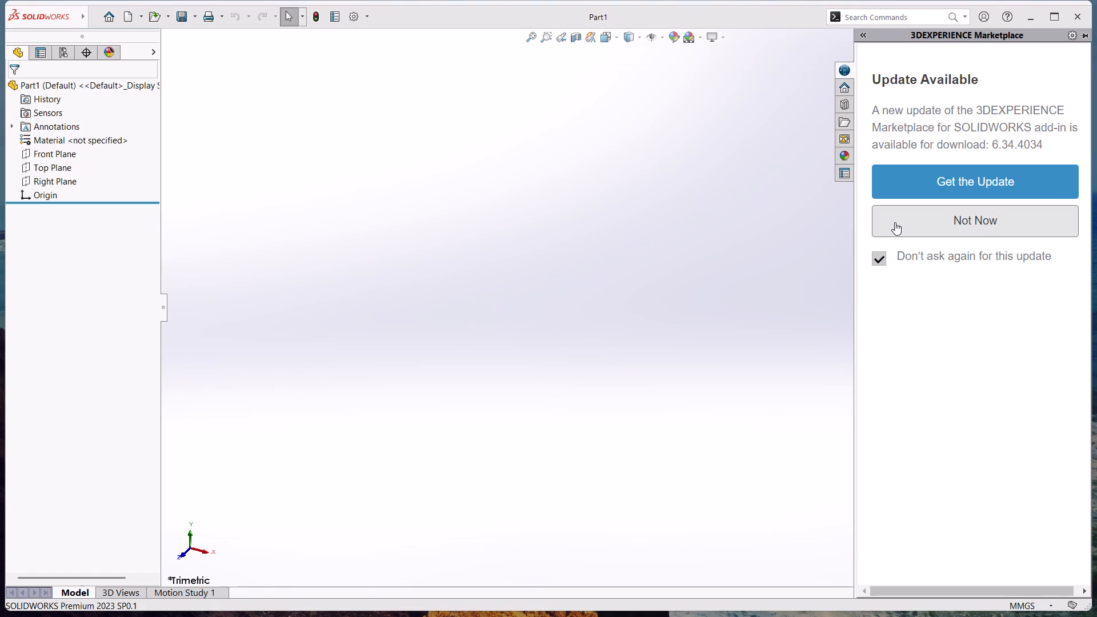
pyautogui.click(875, 222)
pyautogui.click(904, 222)
pyautogui.click(548, 247)
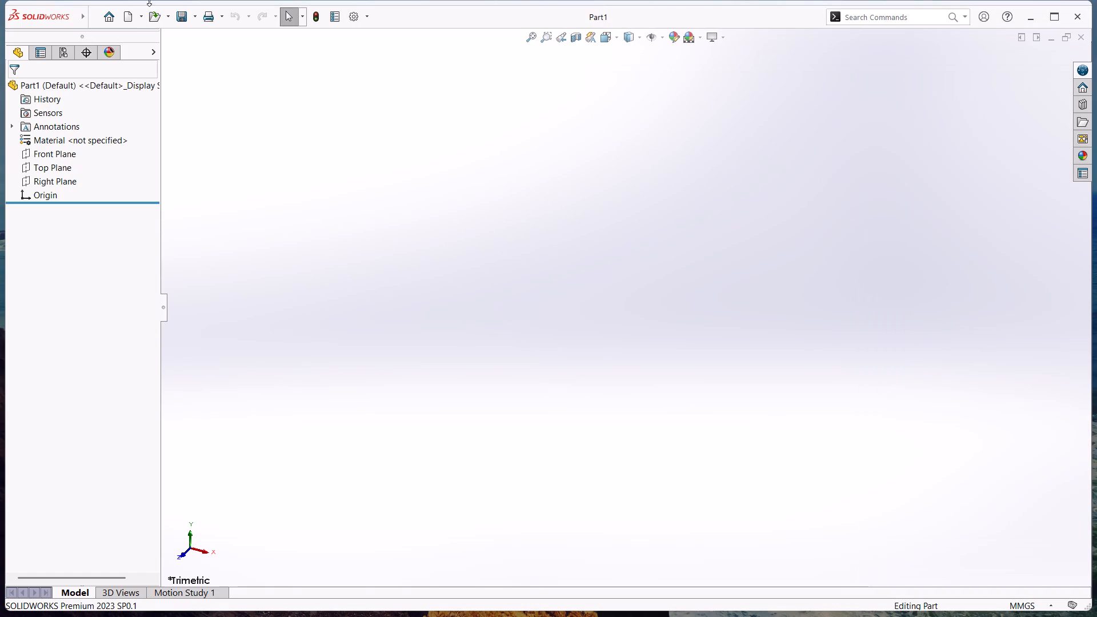
# Enable the CommandManager for the new part.
pyautogui.click(349, 19)
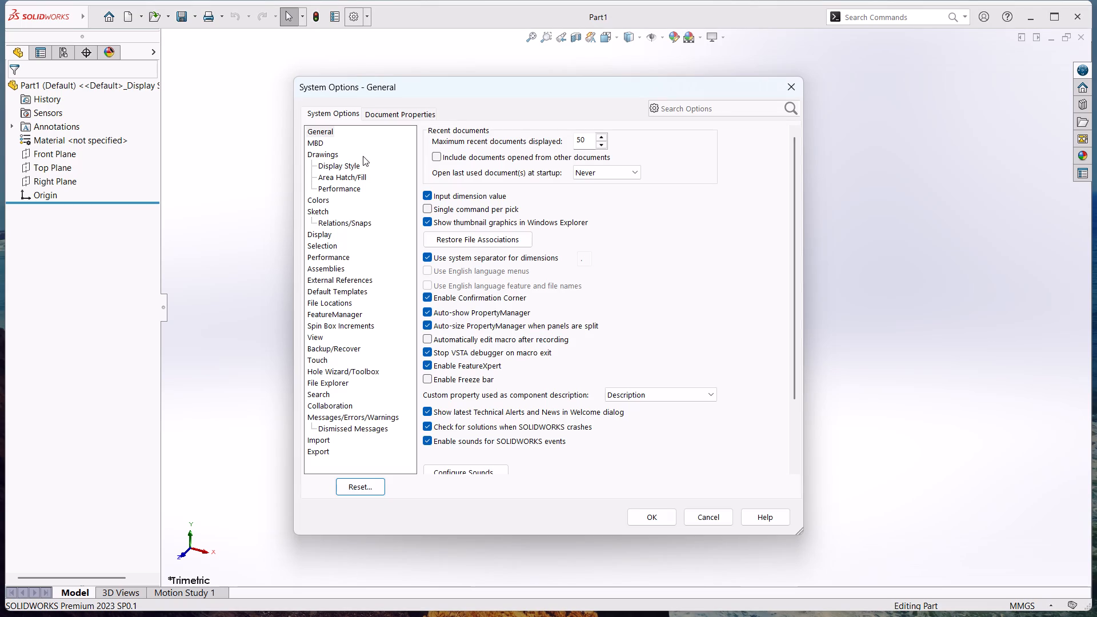
pyautogui.click(795, 83)
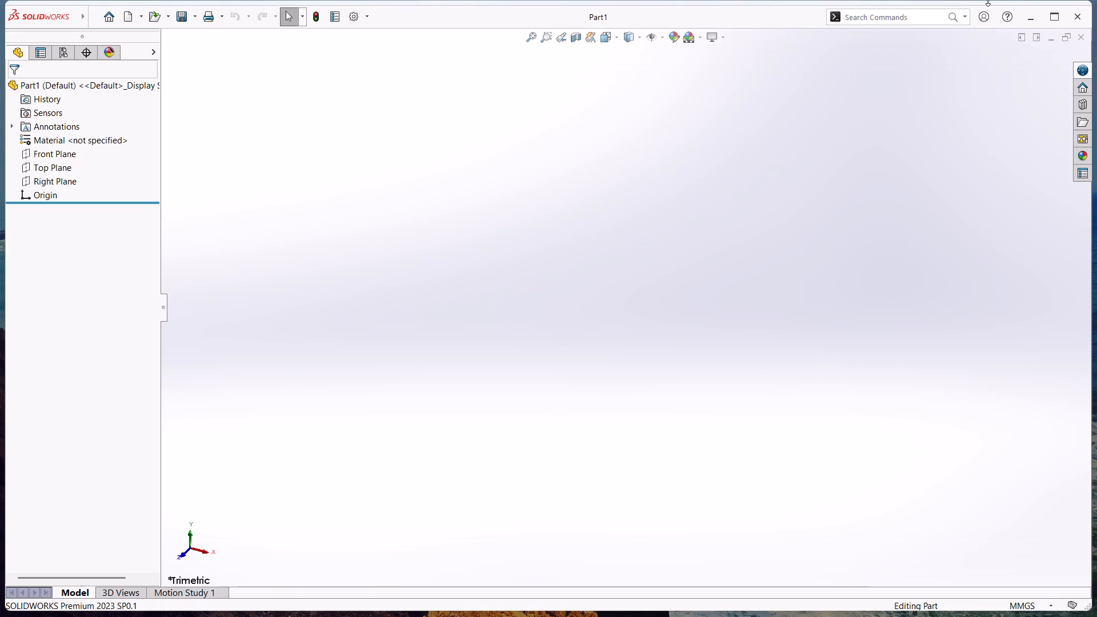
pyautogui.click(836, 18)
pyautogui.rightClick(836, 18)
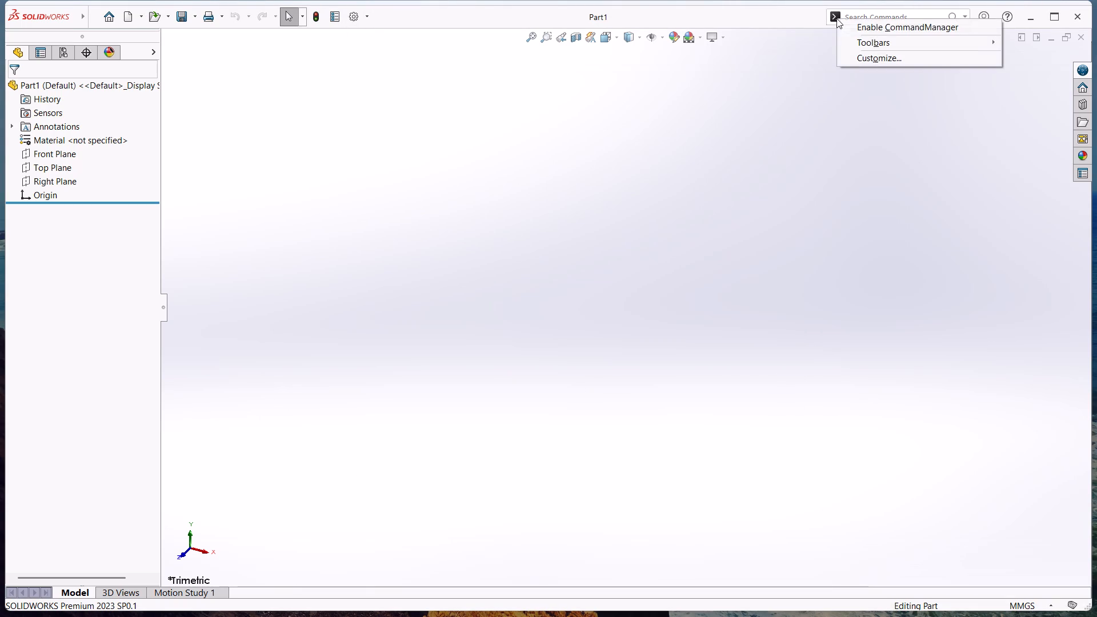
pyautogui.click(859, 32)
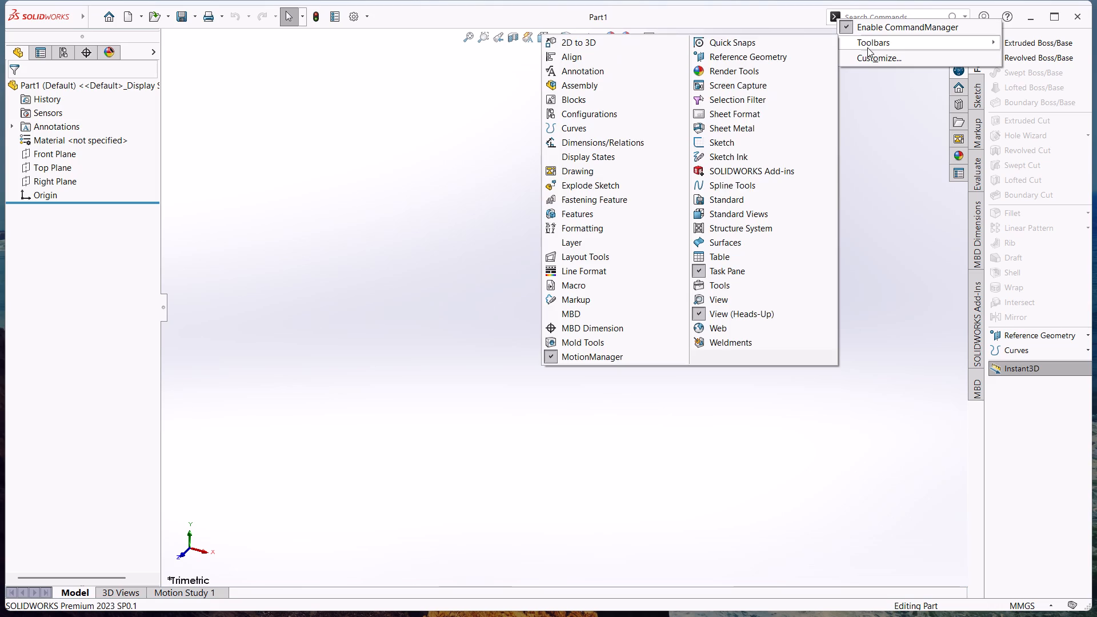
# Examine the toolbar and CommandManager settings in the Customize dialog, including the available tabs and toolbars, and close it.
pyautogui.click(867, 47)
pyautogui.click(870, 62)
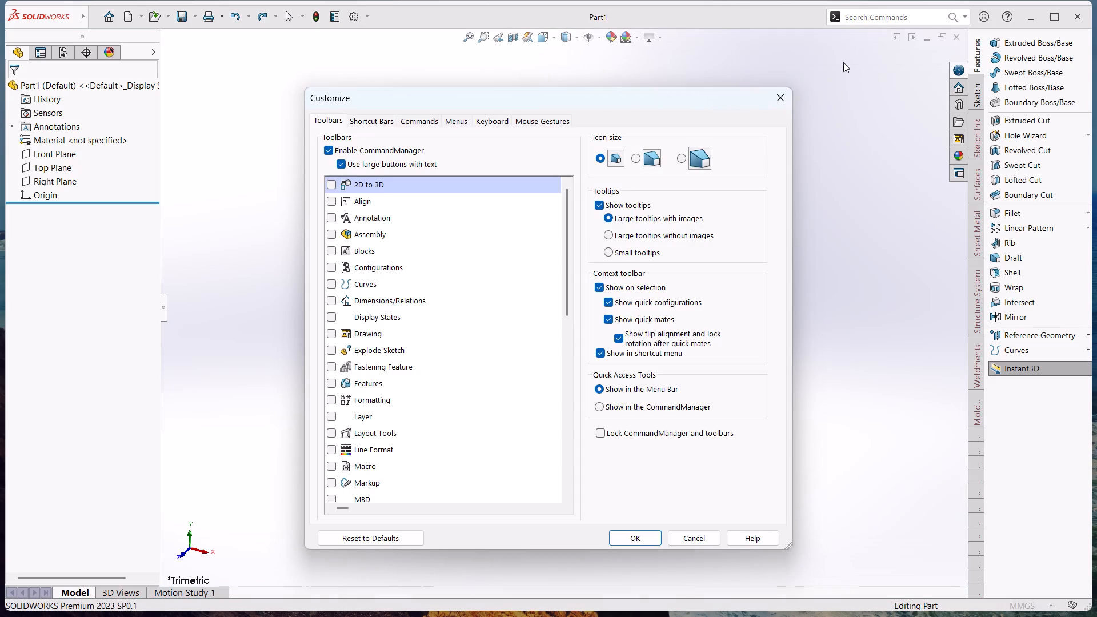
pyautogui.moveTo(1056, 426); pyautogui.dragTo(982, 418)
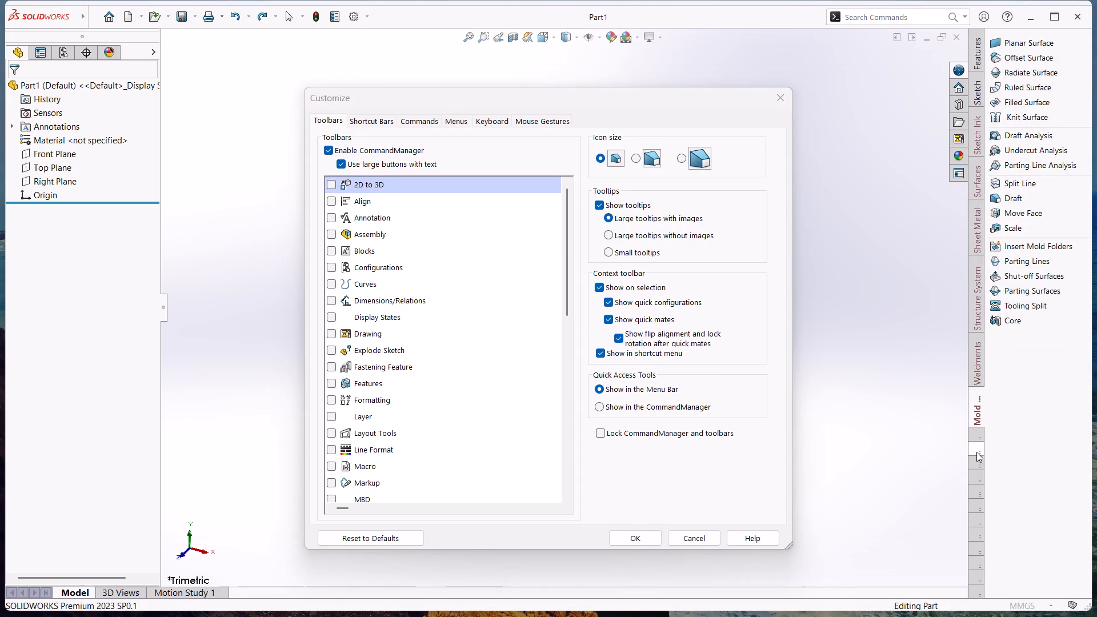
pyautogui.rightClick(1040, 407)
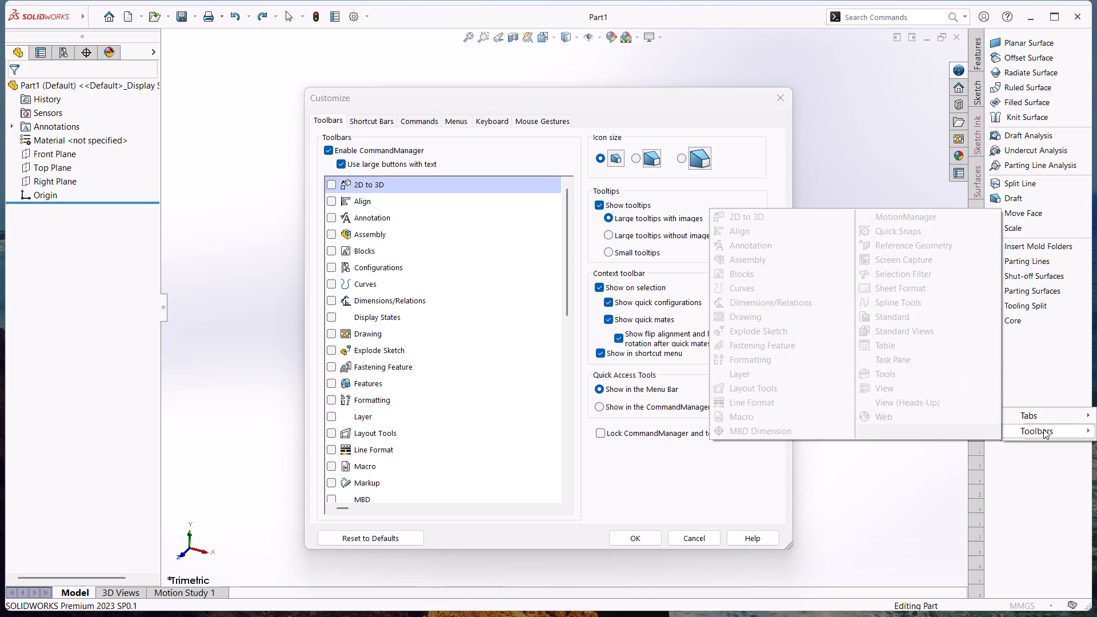
pyautogui.click(853, 471)
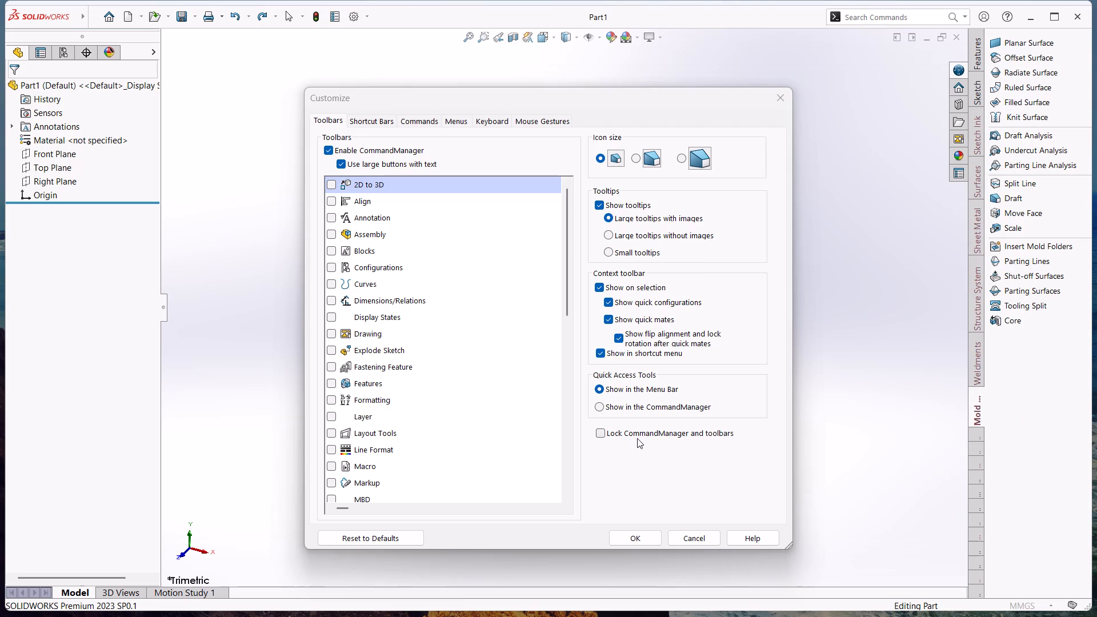
pyautogui.click(637, 436)
pyautogui.click(647, 428)
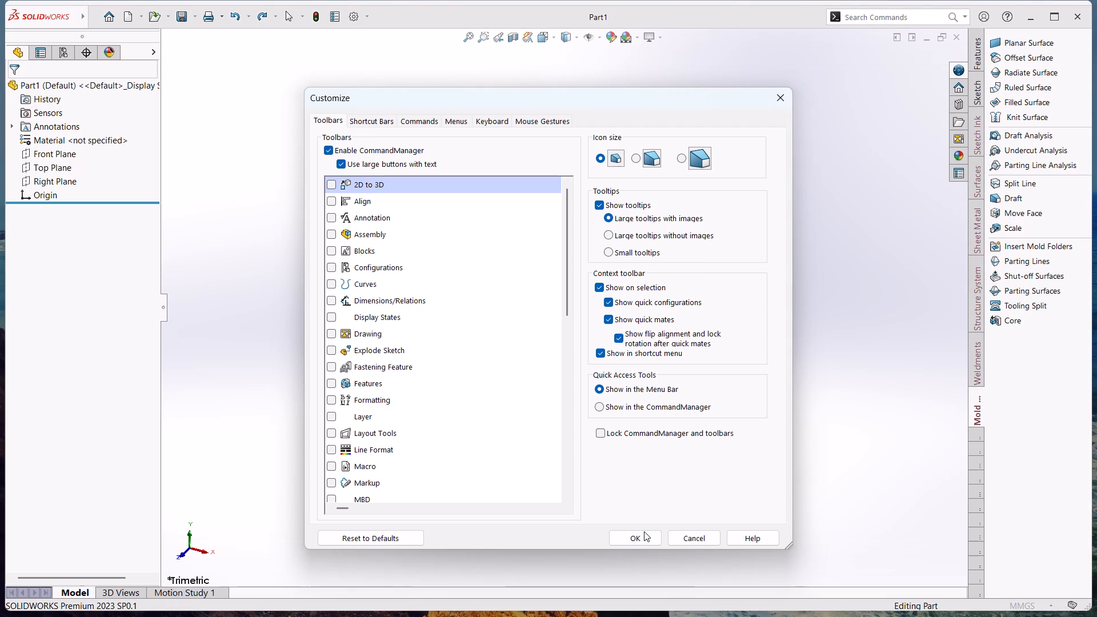
pyautogui.click(644, 532)
# Maximize the SOLIDWORKS window to fill the screen.
pyautogui.moveTo(1096, 443); pyautogui.dragTo(958, 430)
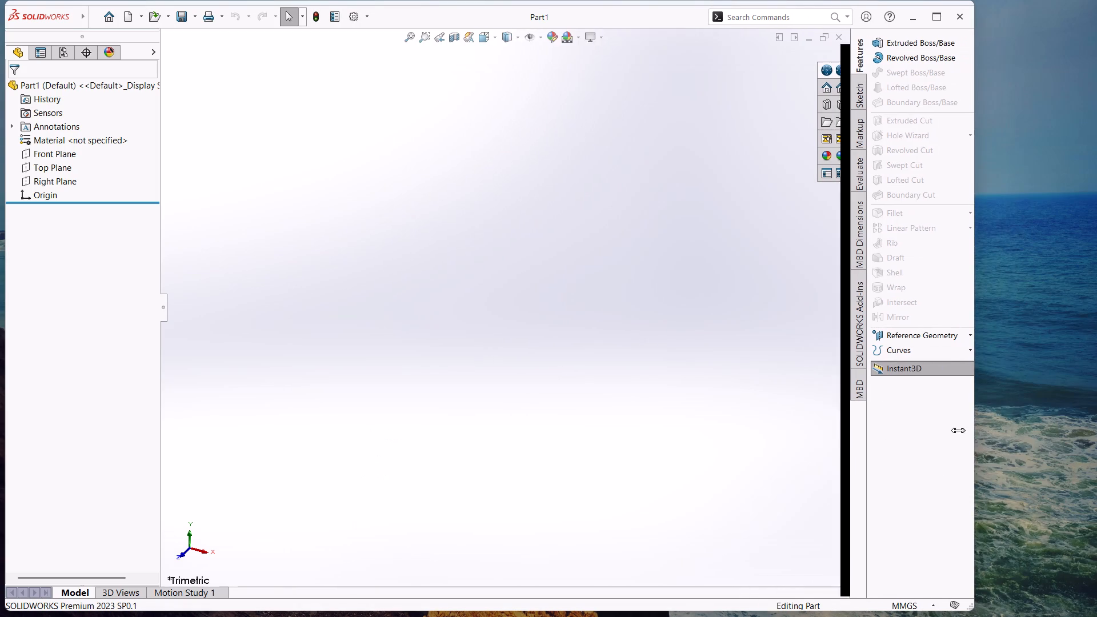
pyautogui.moveTo(958, 430); pyautogui.dragTo(1075, 438)
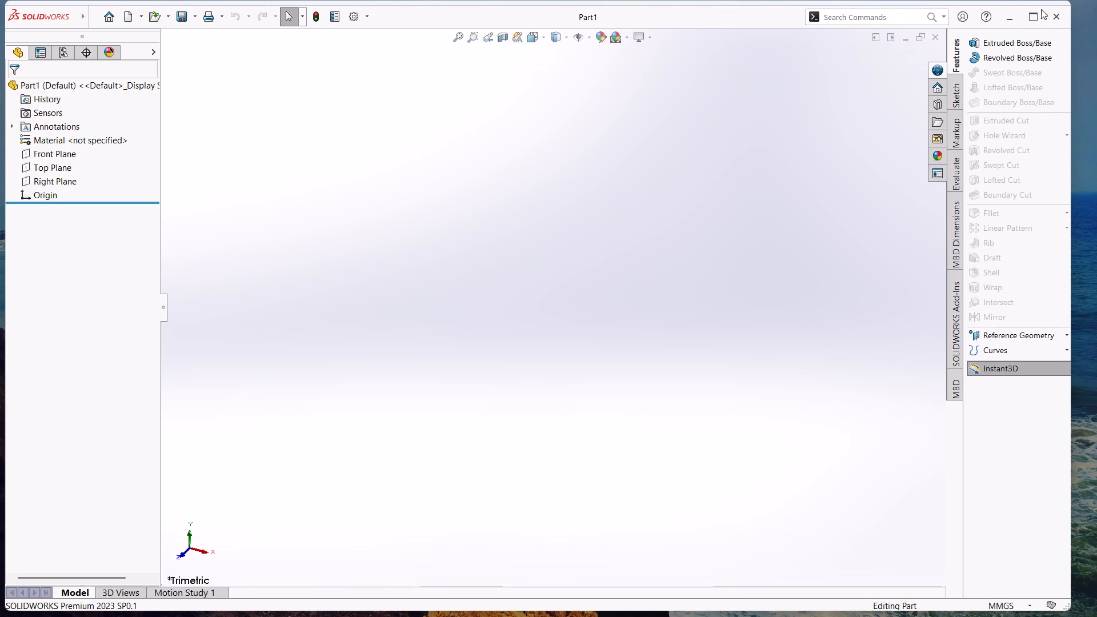
pyautogui.click(1034, 14)
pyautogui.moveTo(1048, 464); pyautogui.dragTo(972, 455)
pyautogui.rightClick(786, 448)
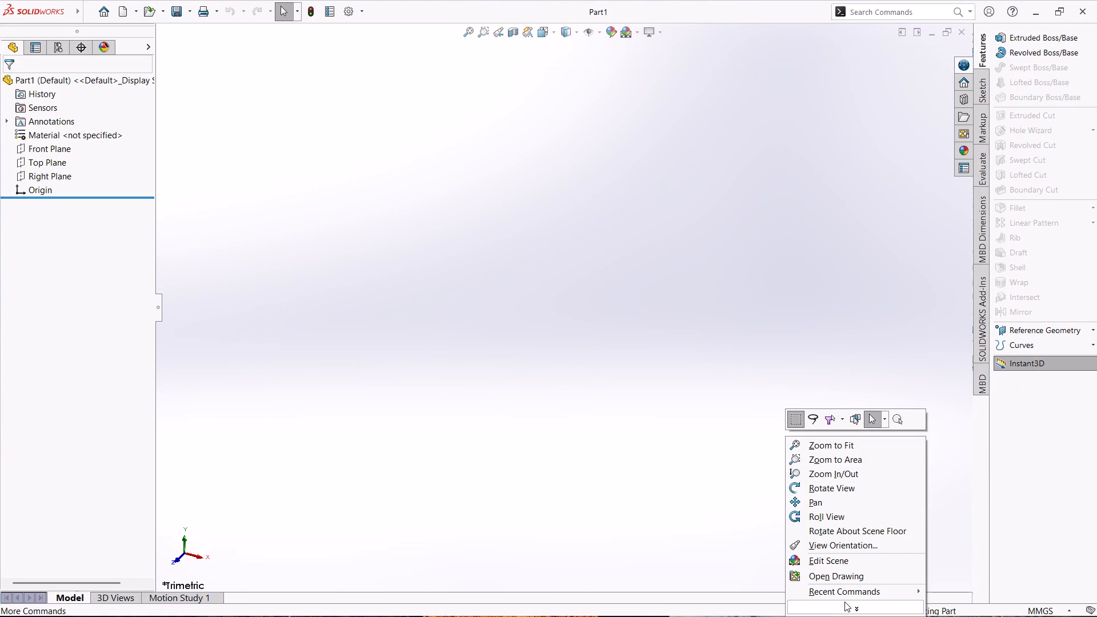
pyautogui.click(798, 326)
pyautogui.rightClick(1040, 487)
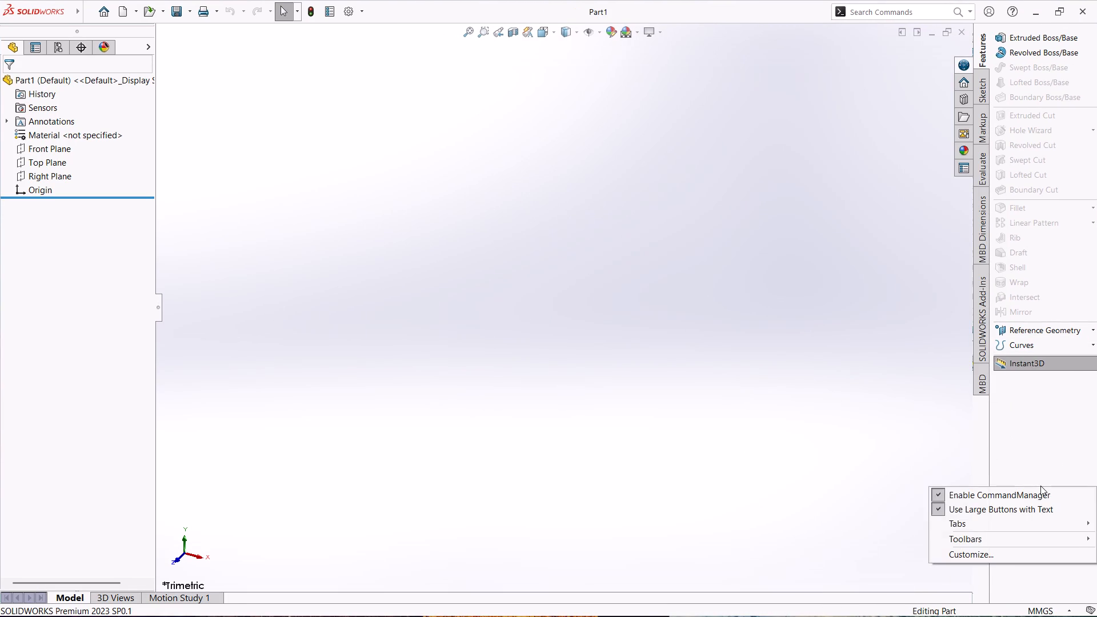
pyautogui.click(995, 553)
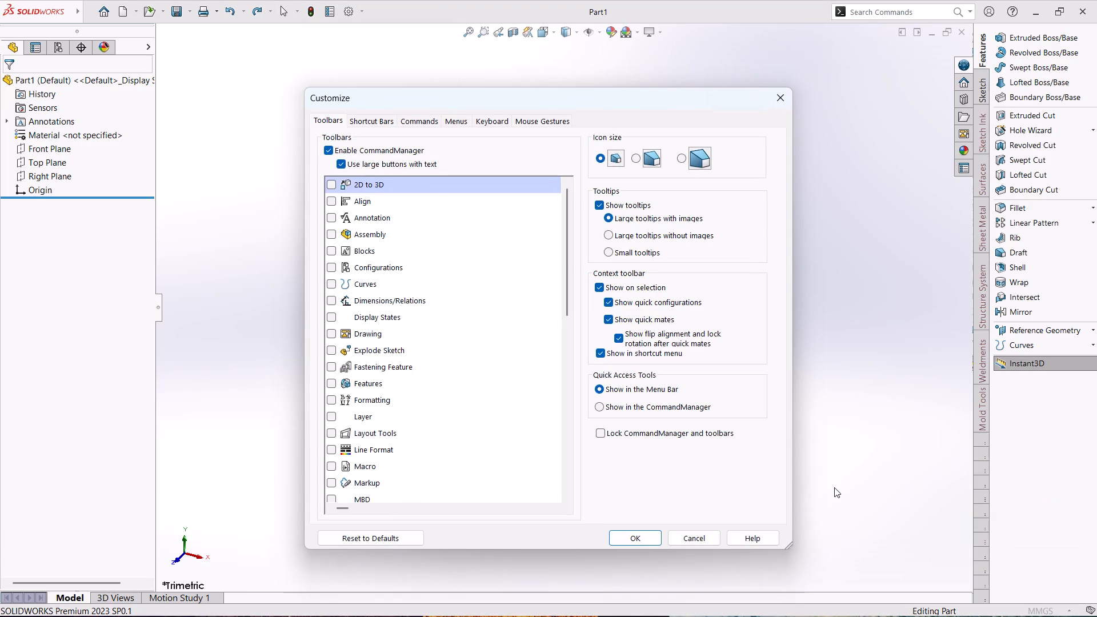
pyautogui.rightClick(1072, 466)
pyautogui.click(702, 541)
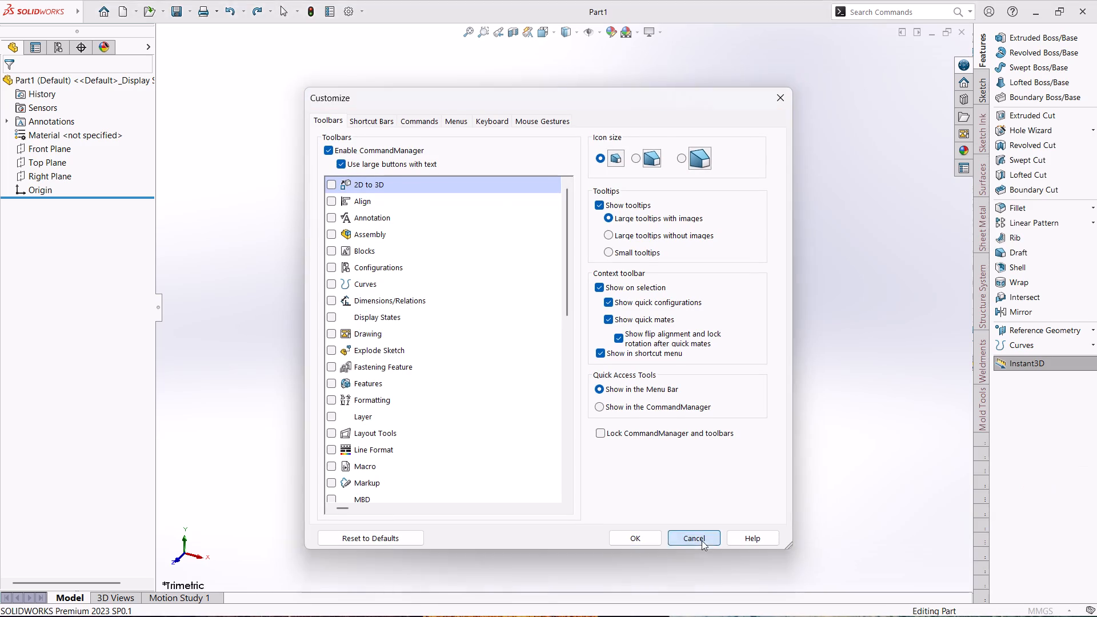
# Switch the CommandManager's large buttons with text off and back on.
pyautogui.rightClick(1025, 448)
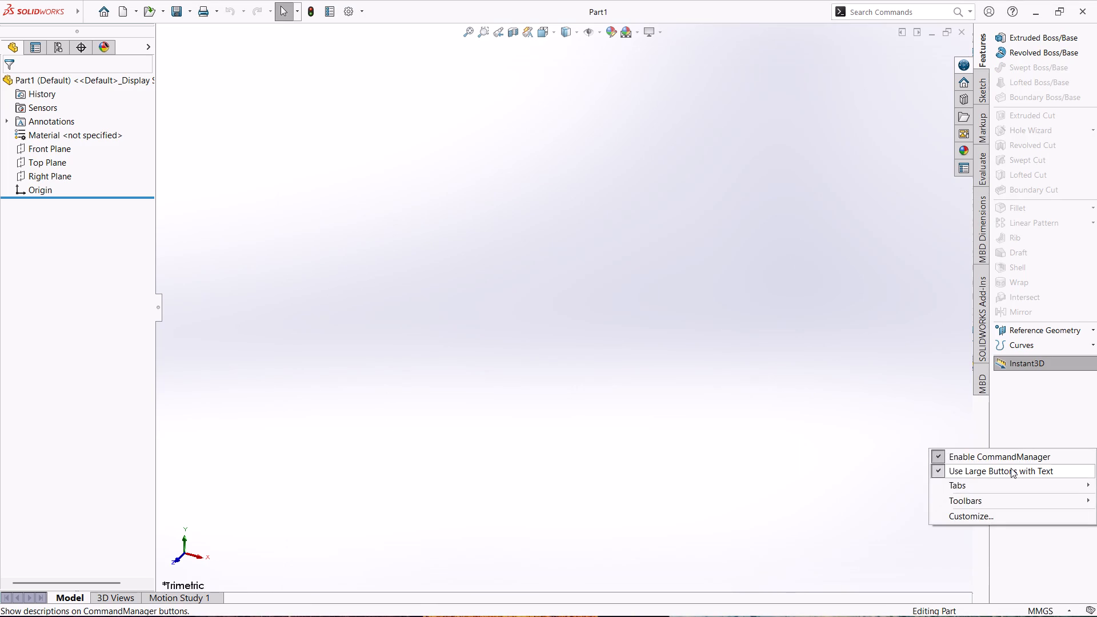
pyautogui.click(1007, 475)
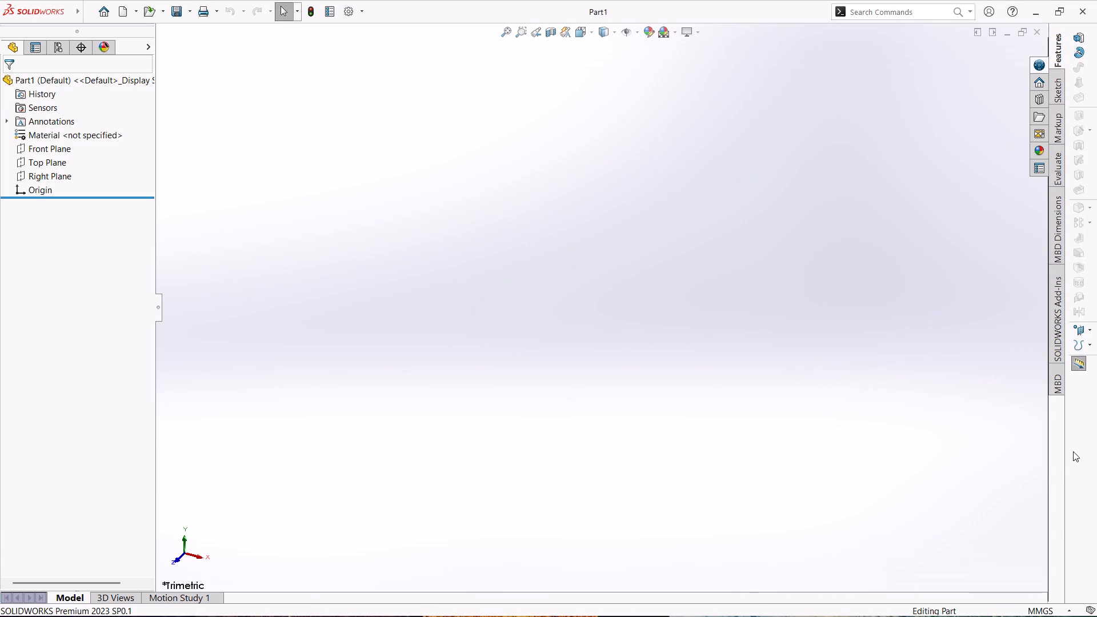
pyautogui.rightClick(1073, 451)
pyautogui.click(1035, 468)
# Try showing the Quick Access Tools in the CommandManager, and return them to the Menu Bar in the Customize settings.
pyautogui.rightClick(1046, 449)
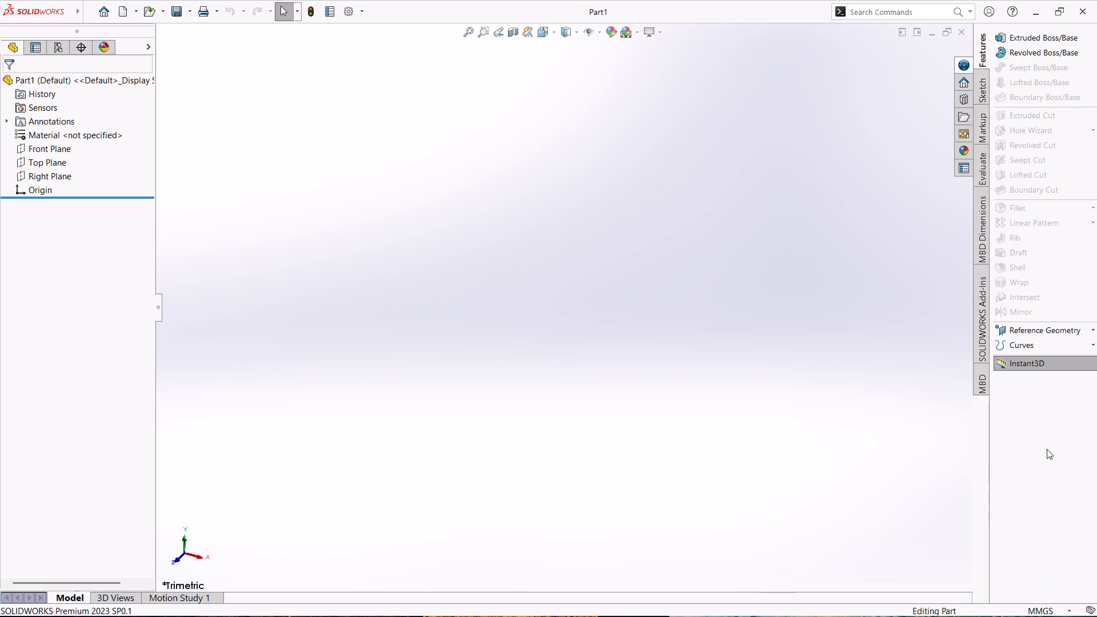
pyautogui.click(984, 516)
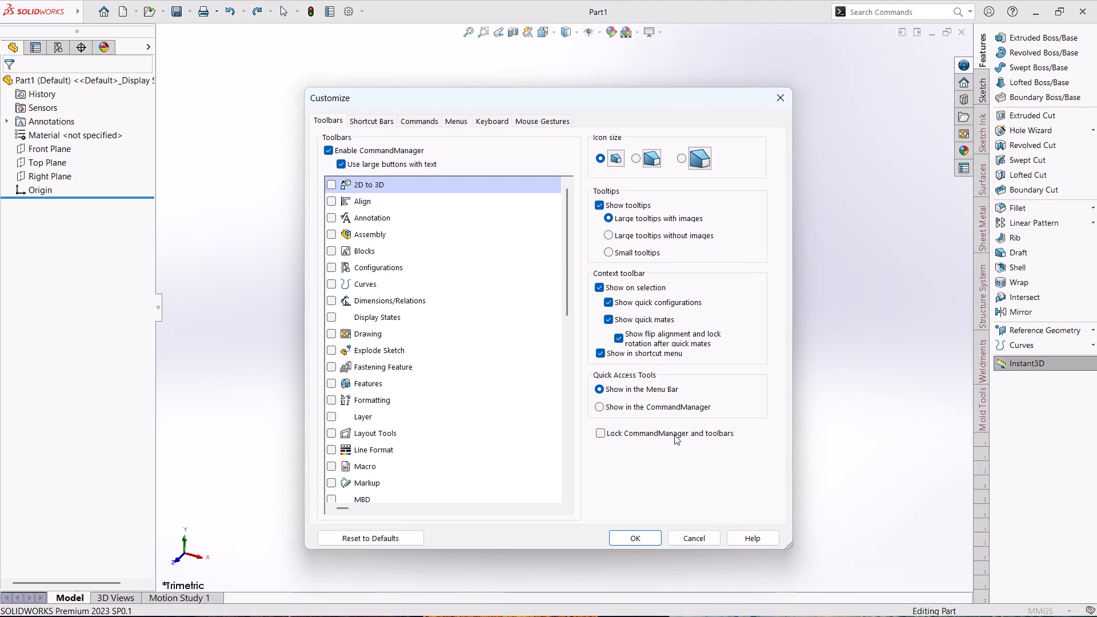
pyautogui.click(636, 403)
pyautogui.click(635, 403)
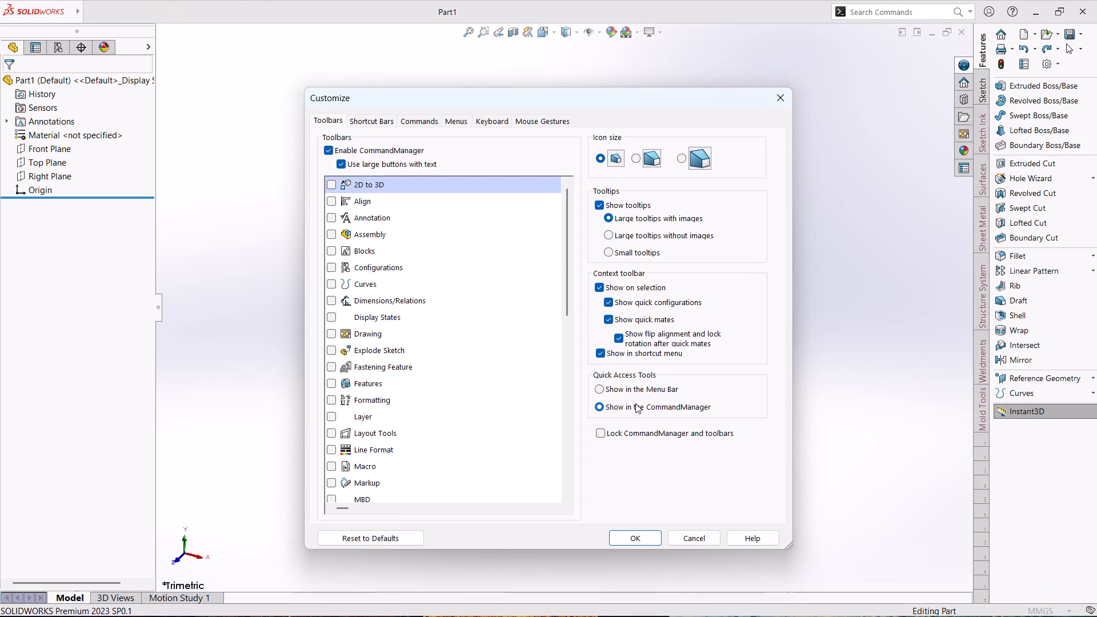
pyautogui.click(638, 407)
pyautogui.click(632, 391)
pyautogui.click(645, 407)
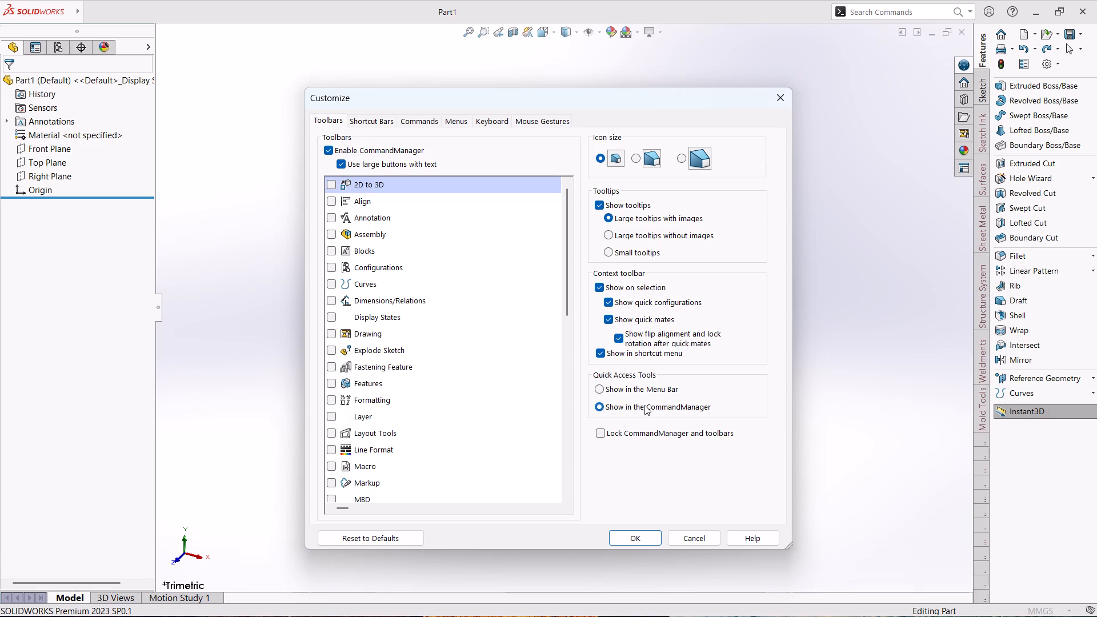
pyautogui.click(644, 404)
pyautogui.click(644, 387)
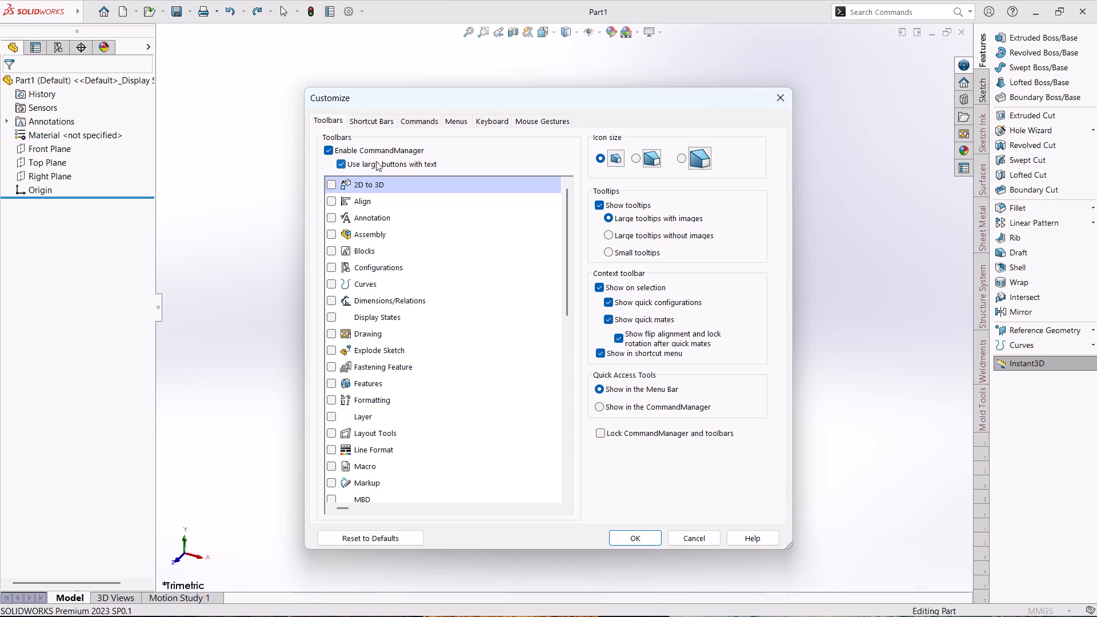
# Examine the shortcut bar settings and the full list of available toolbars in the Customize dialog.
pyautogui.click(366, 123)
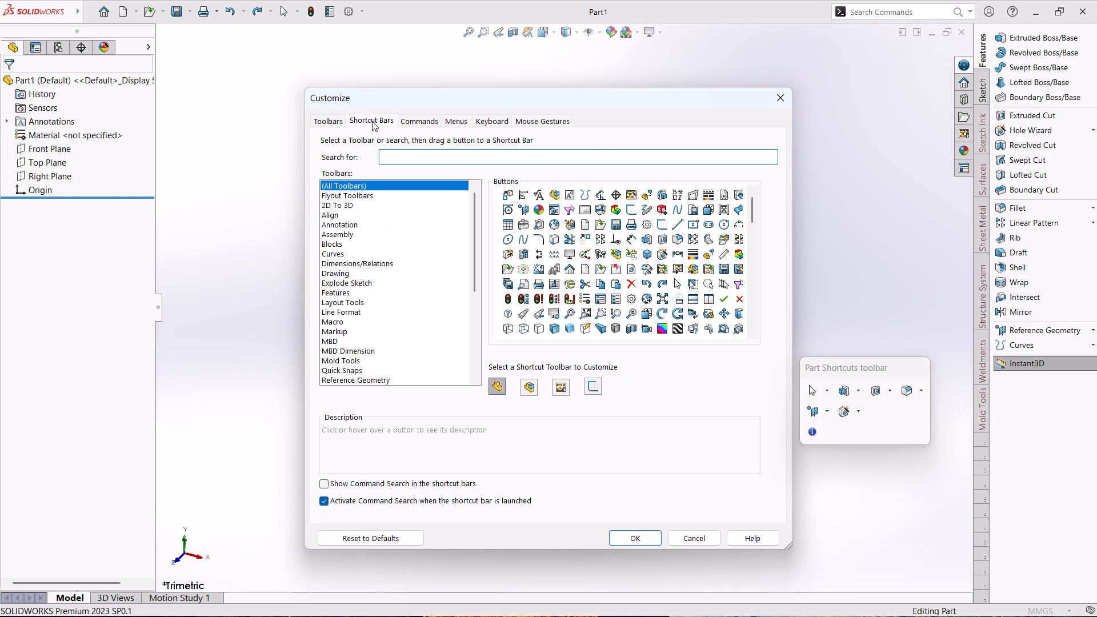
pyautogui.click(335, 122)
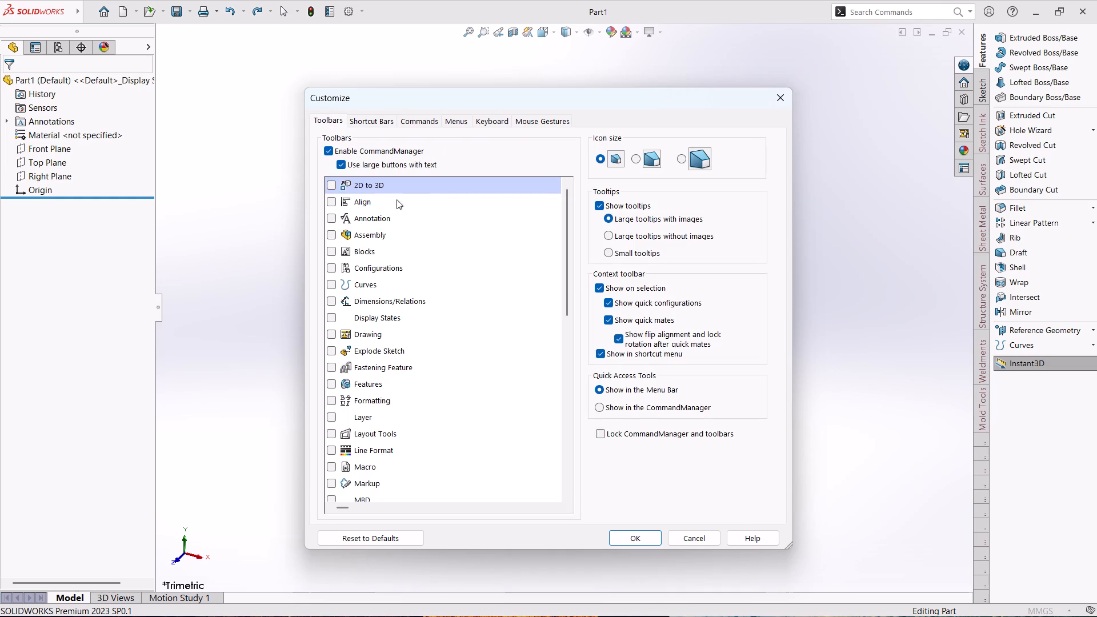
pyautogui.scroll(-11, 442, 275)
pyautogui.scroll(1, 442, 280)
pyautogui.scroll(-2, 442, 280)
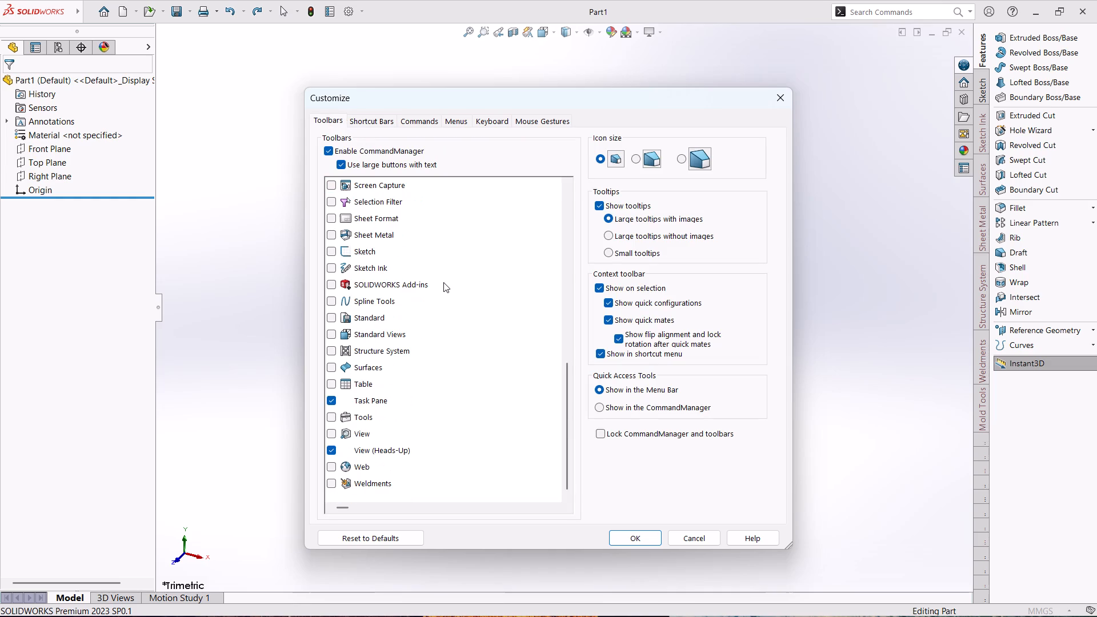
pyautogui.scroll(-17, 443, 282)
pyautogui.scroll(-6, 445, 418)
pyautogui.moveTo(488, 506); pyautogui.dragTo(558, 510)
pyautogui.moveTo(454, 509); pyautogui.dragTo(478, 514)
pyautogui.moveTo(478, 514); pyautogui.dragTo(529, 515)
pyautogui.moveTo(343, 508); pyautogui.dragTo(528, 523)
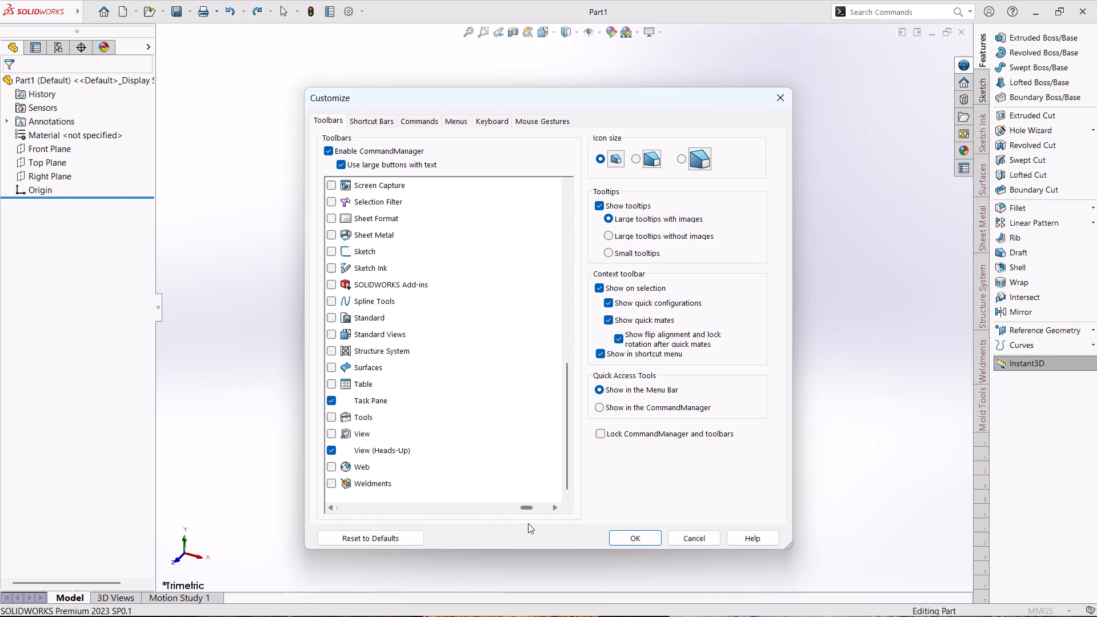
pyautogui.moveTo(528, 523); pyautogui.dragTo(529, 523)
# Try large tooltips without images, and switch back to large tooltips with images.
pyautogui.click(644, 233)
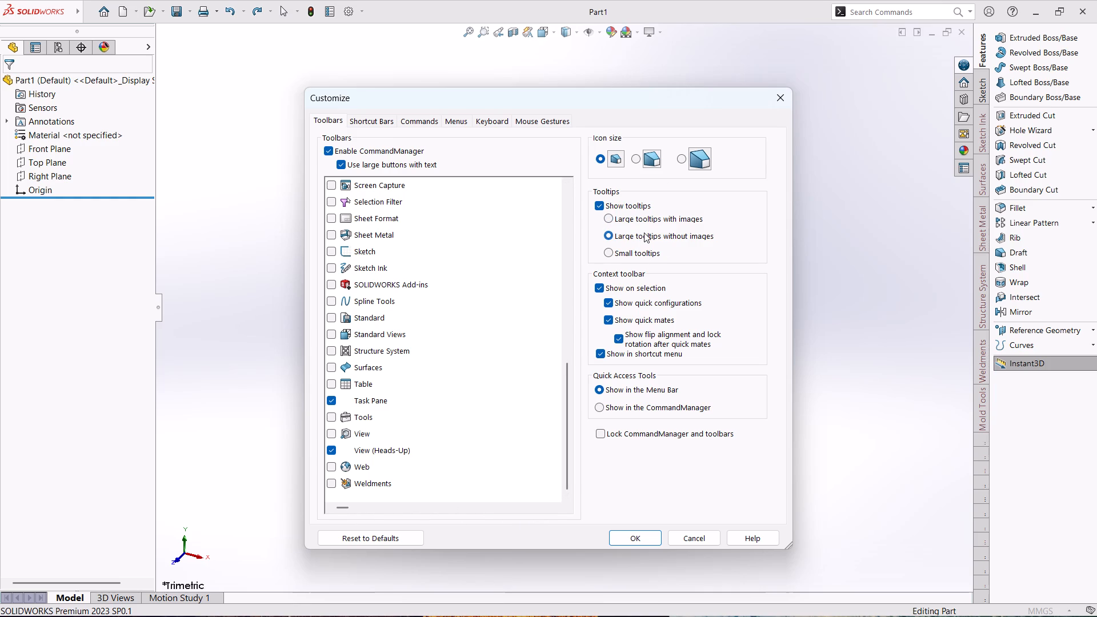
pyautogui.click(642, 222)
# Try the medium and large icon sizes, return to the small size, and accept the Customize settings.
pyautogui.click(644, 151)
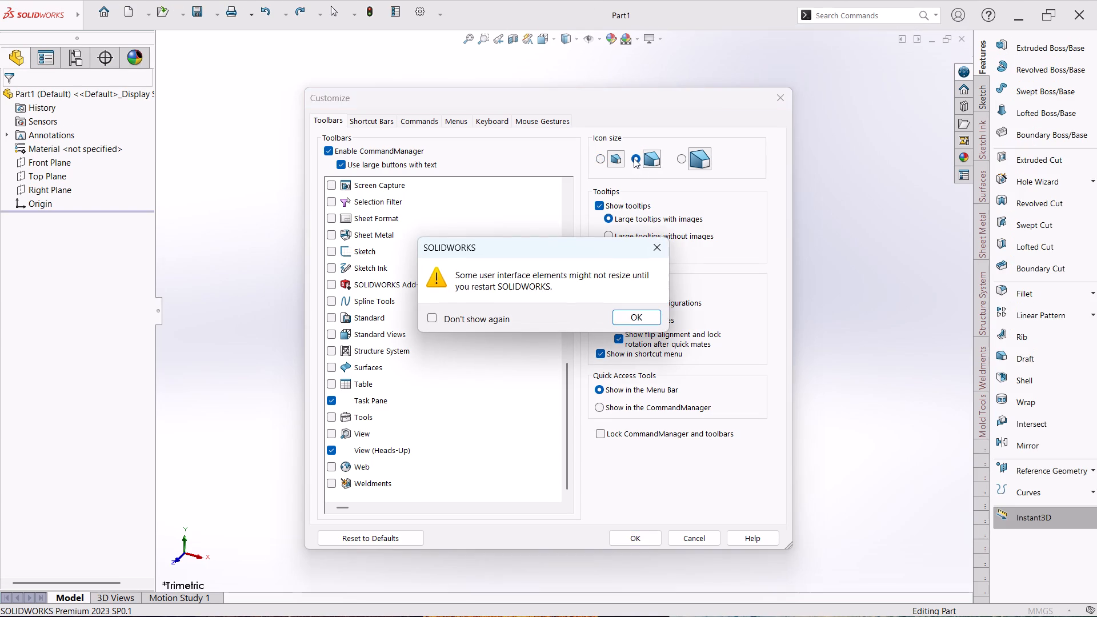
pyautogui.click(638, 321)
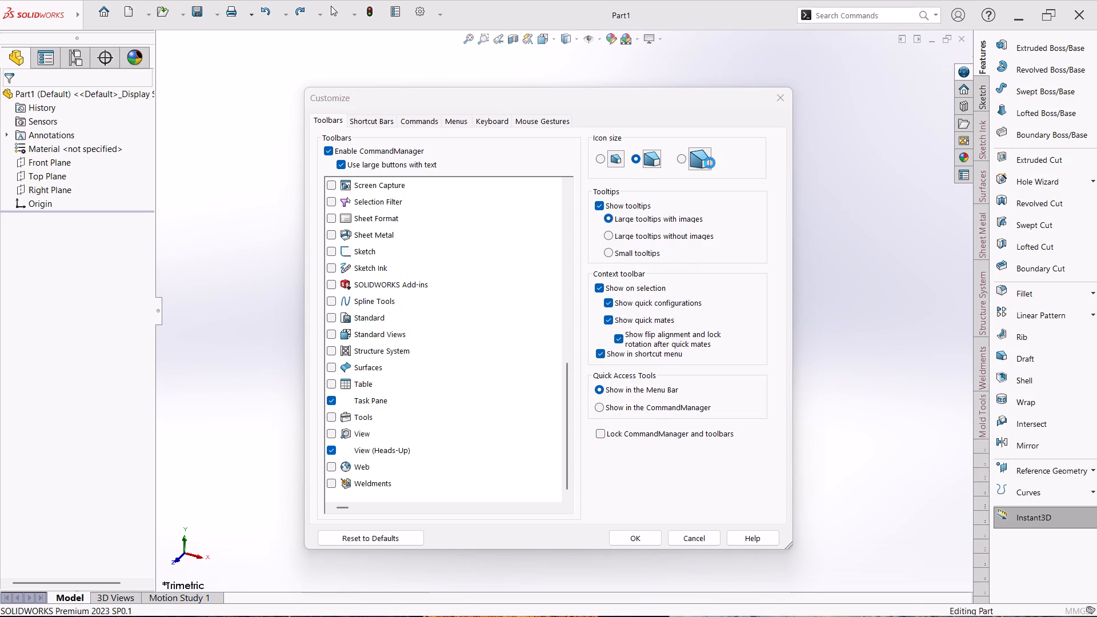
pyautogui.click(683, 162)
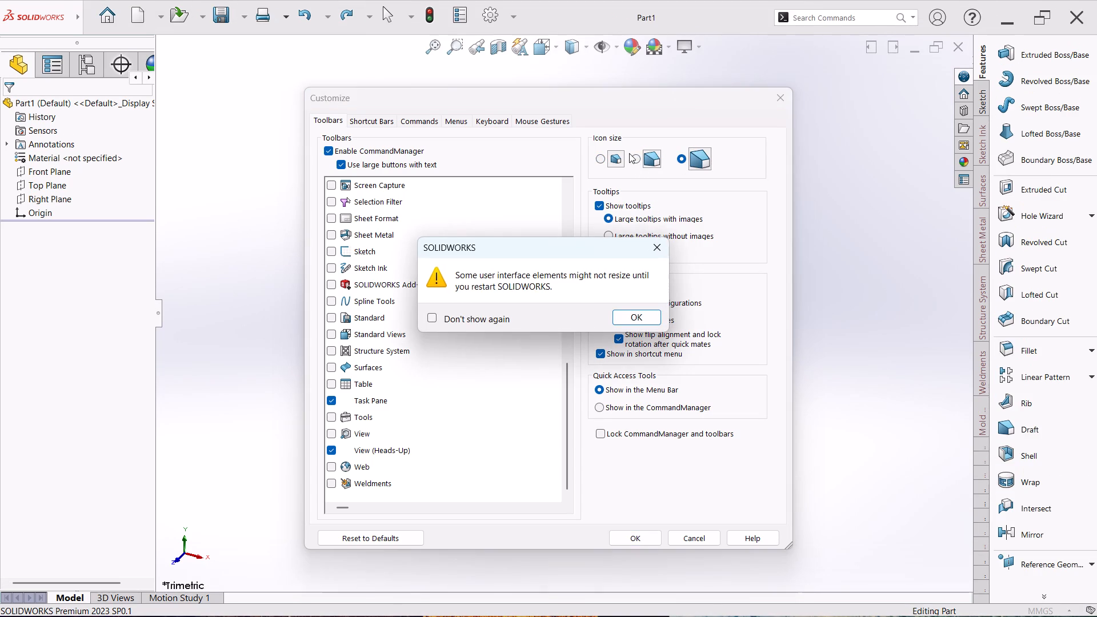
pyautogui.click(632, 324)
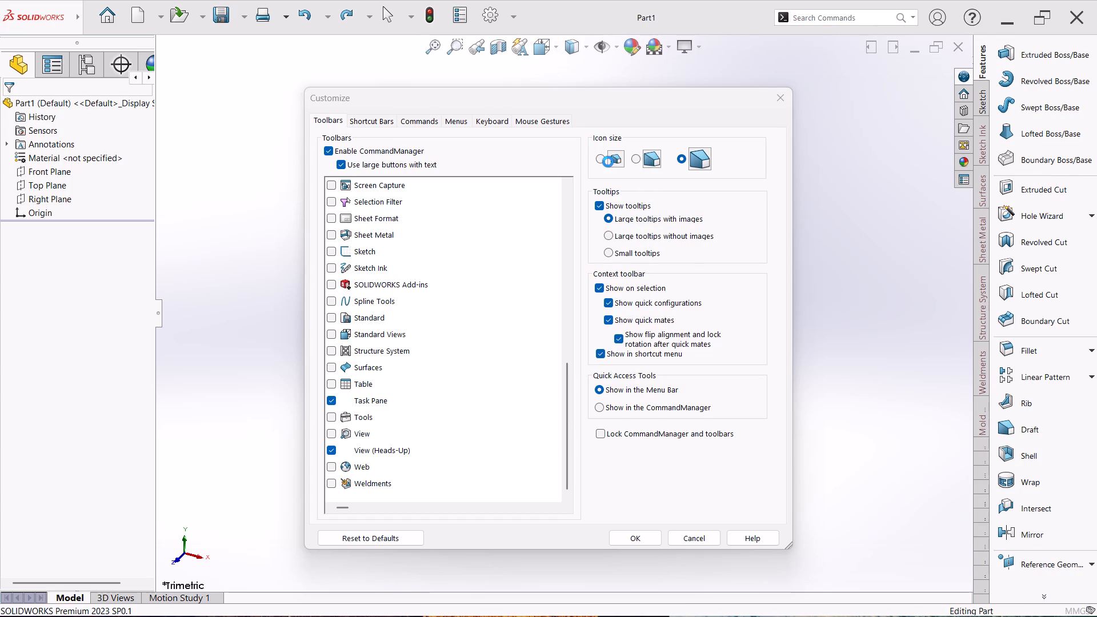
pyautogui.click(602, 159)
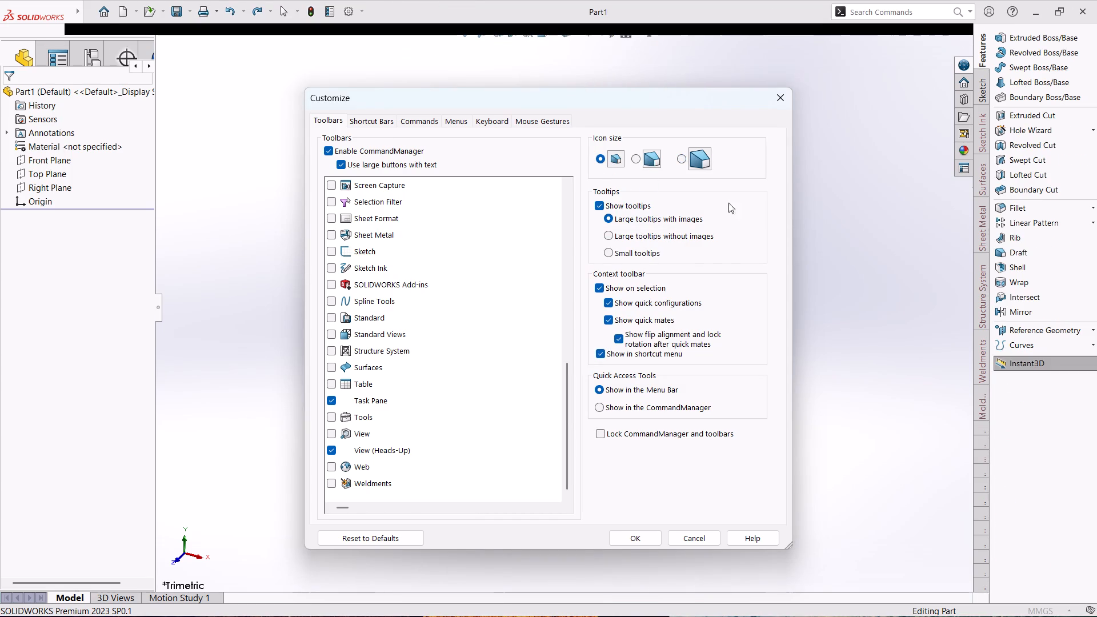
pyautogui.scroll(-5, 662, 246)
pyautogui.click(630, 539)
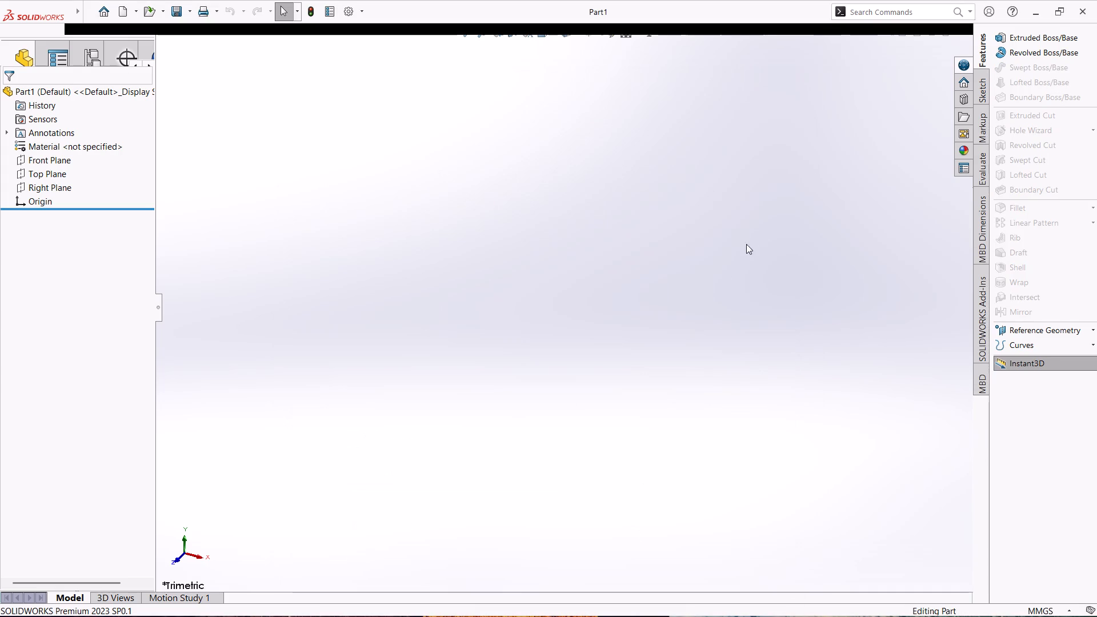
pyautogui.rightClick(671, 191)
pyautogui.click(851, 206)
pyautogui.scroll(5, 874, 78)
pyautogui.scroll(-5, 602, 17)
# Take the SOLIDWORKS window out of full screen and maximize it again to redraw the interface.
pyautogui.moveTo(60, 23); pyautogui.dragTo(115, 53)
pyautogui.rightClick(552, 161)
pyautogui.click(538, 182)
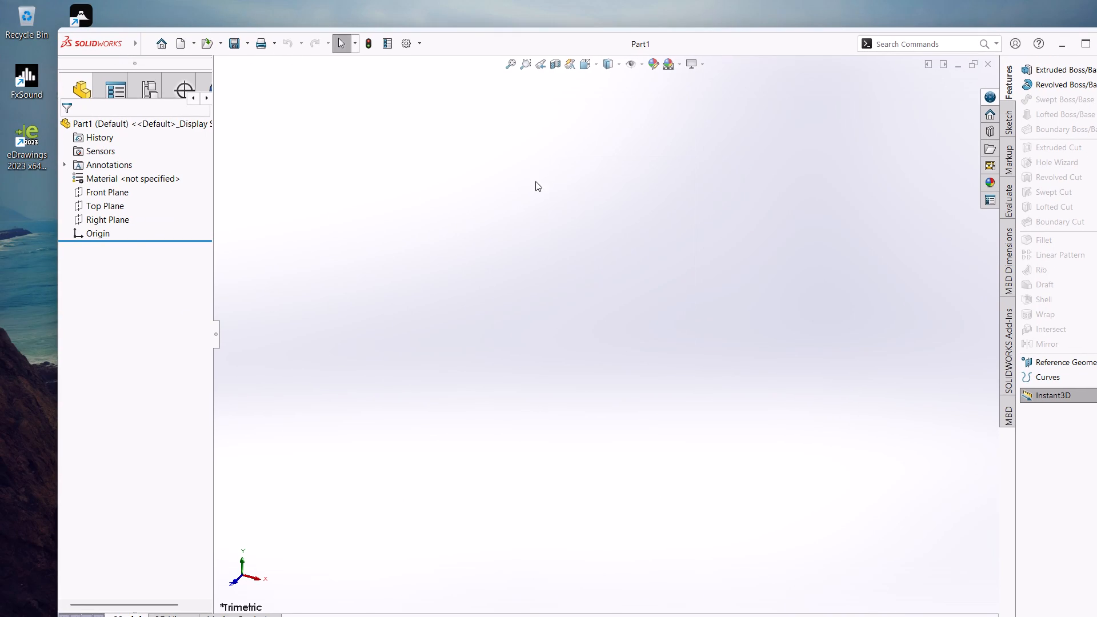
pyautogui.click(1082, 46)
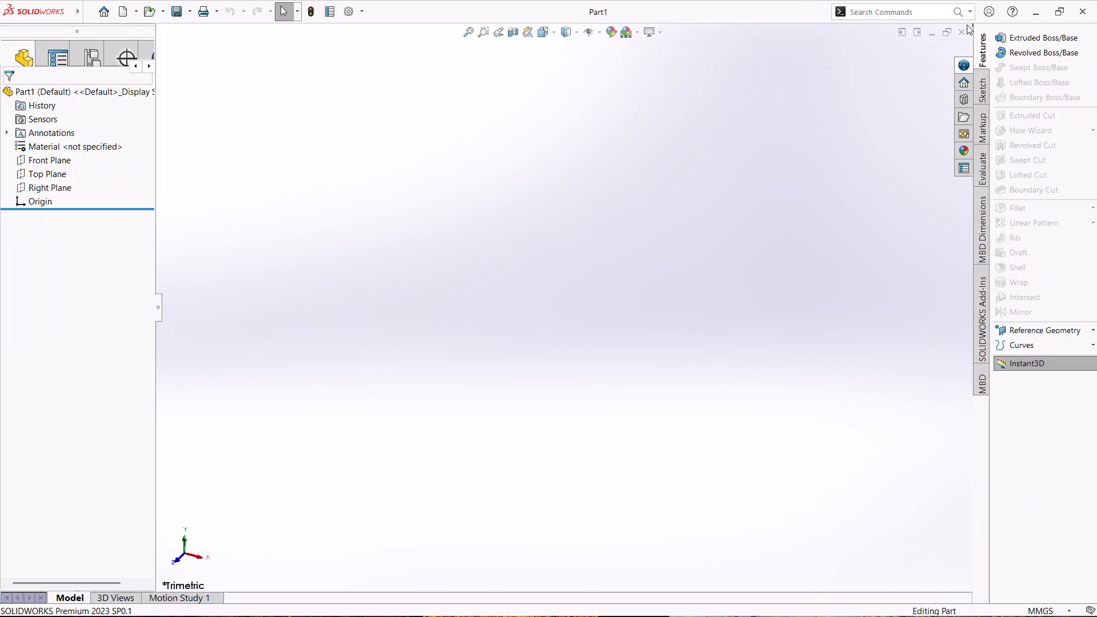
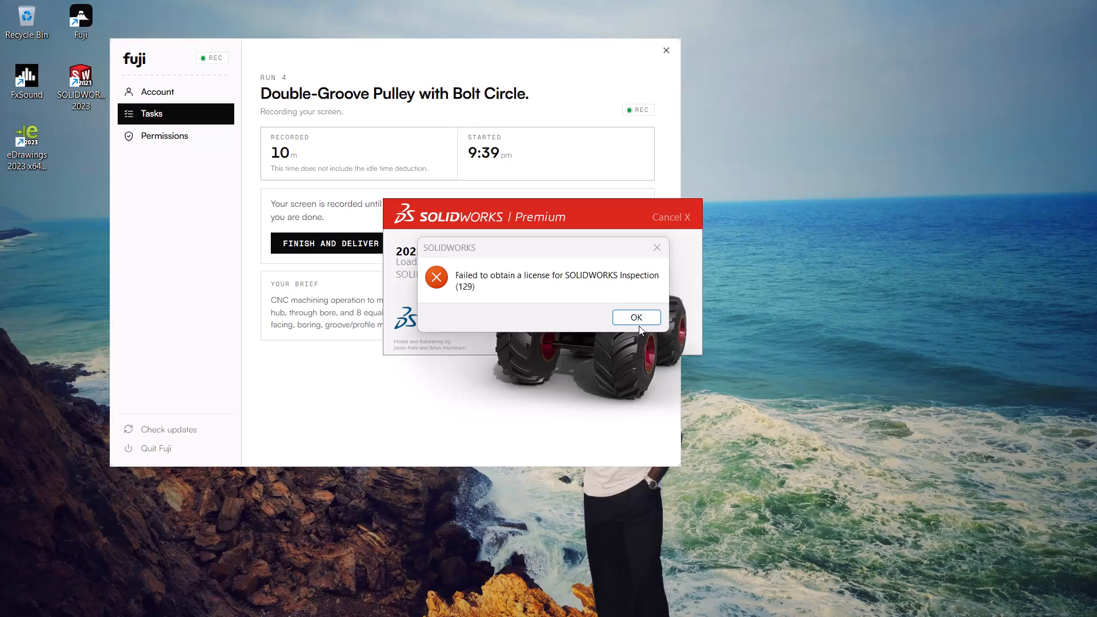
# Dismiss the add-in licence errors while SOLIDWORKS restarts.
pyautogui.click(639, 322)
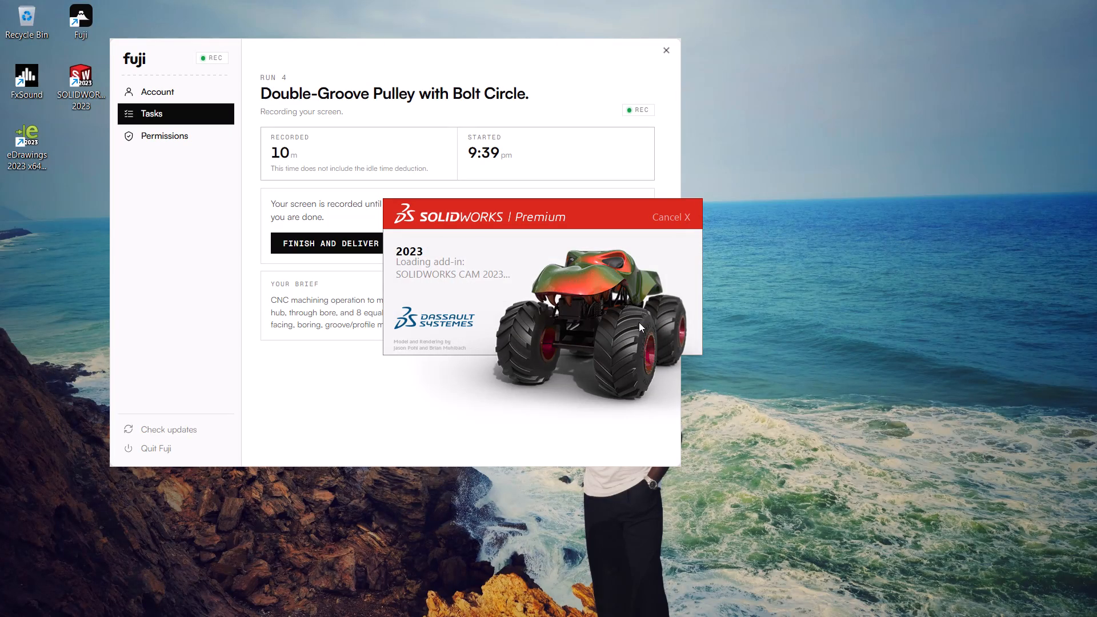
pyautogui.click(639, 322)
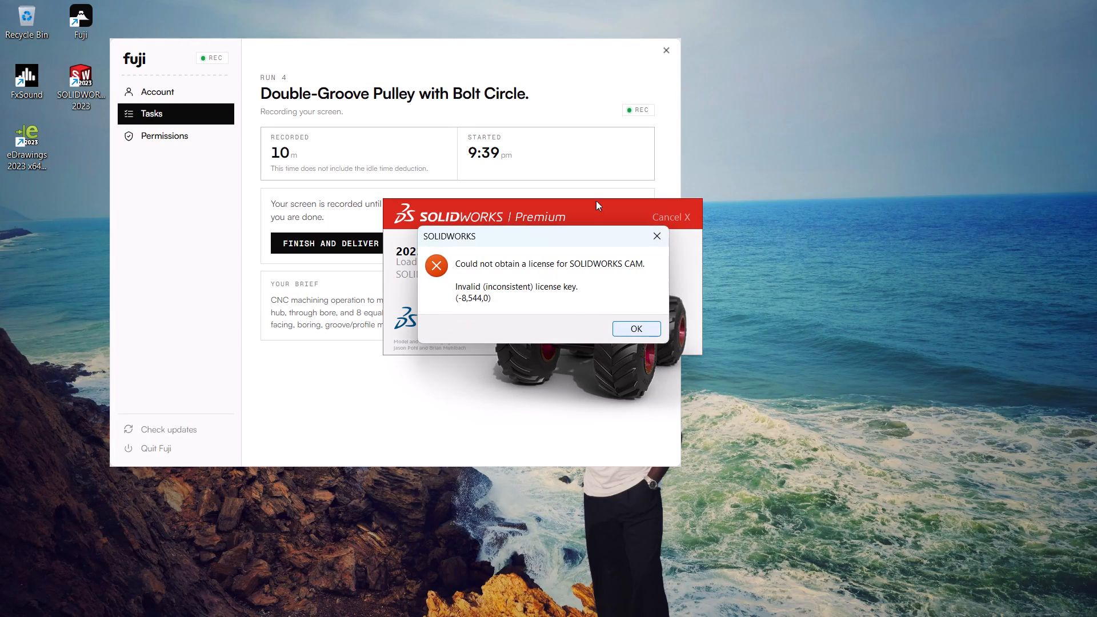
pyautogui.click(654, 323)
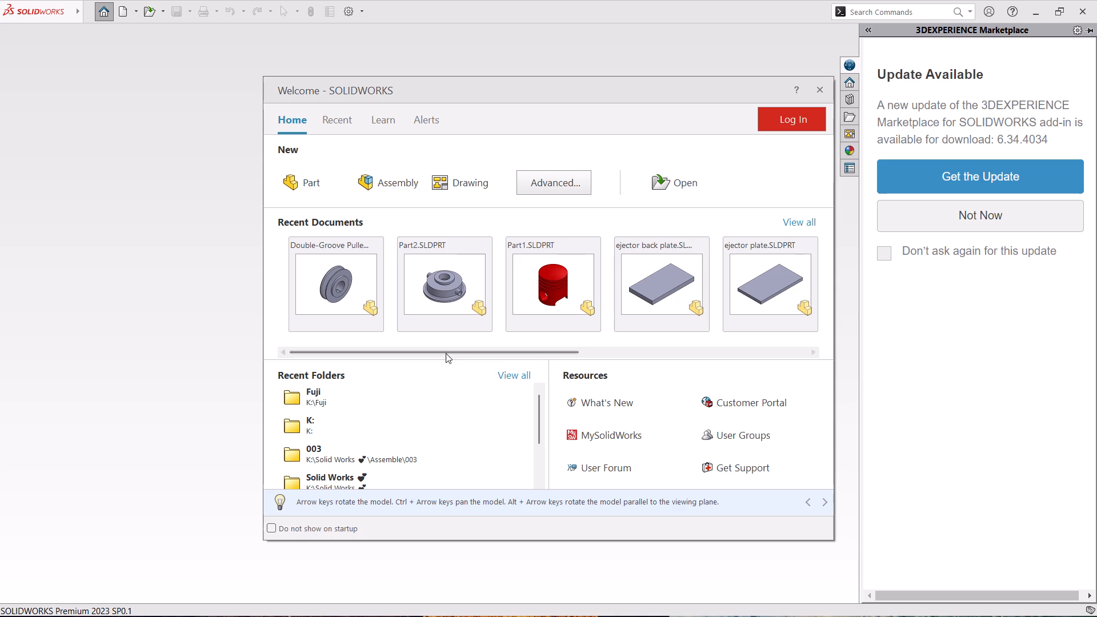
# Create a new part document.
pyautogui.click(306, 174)
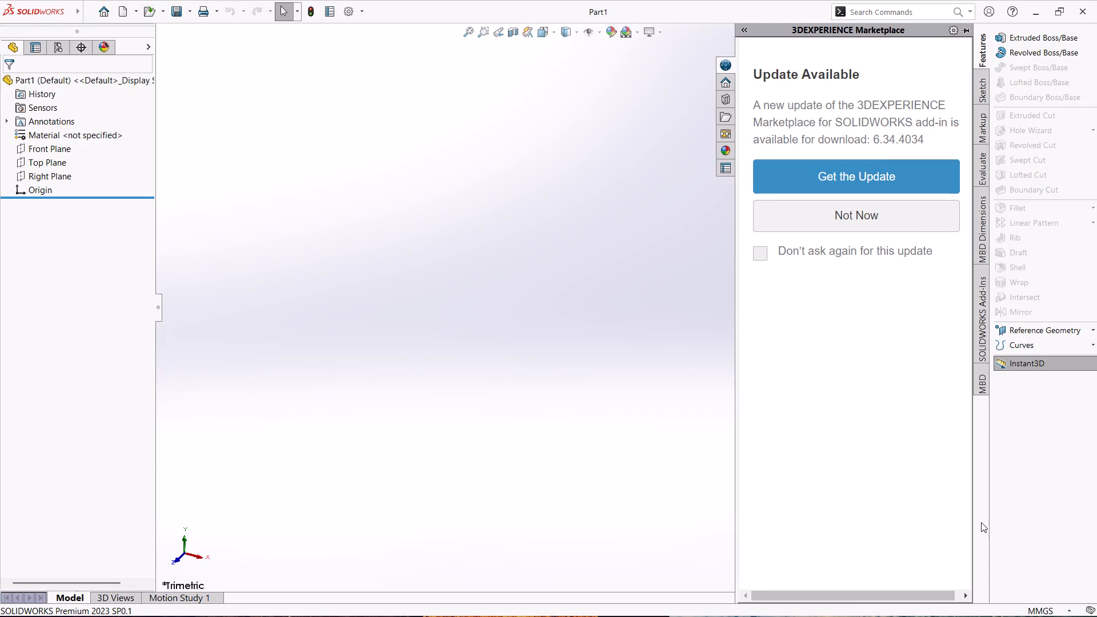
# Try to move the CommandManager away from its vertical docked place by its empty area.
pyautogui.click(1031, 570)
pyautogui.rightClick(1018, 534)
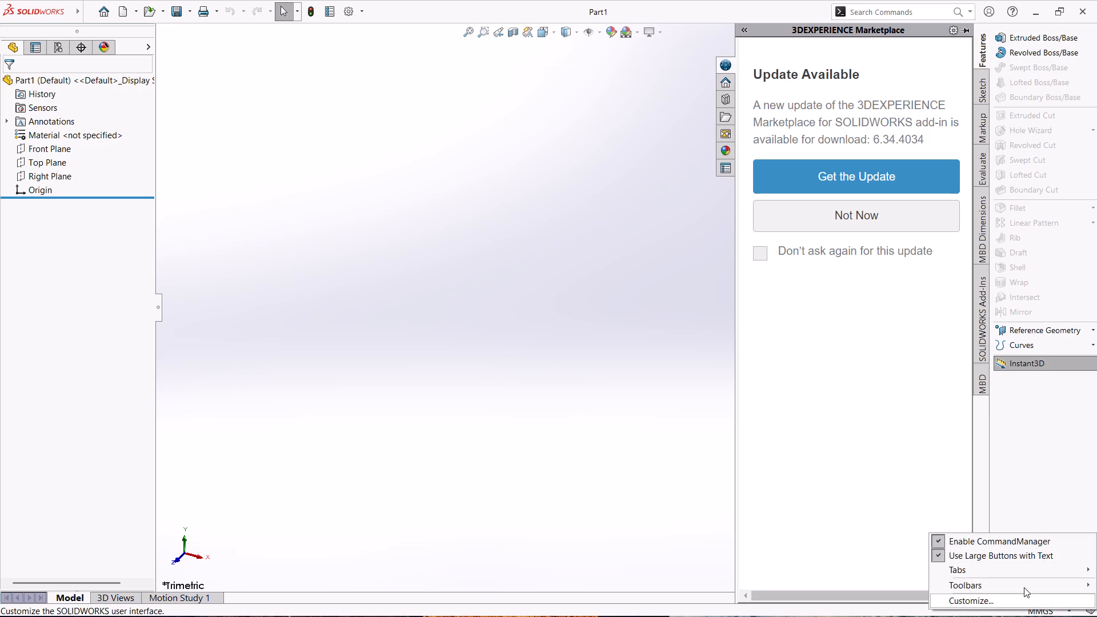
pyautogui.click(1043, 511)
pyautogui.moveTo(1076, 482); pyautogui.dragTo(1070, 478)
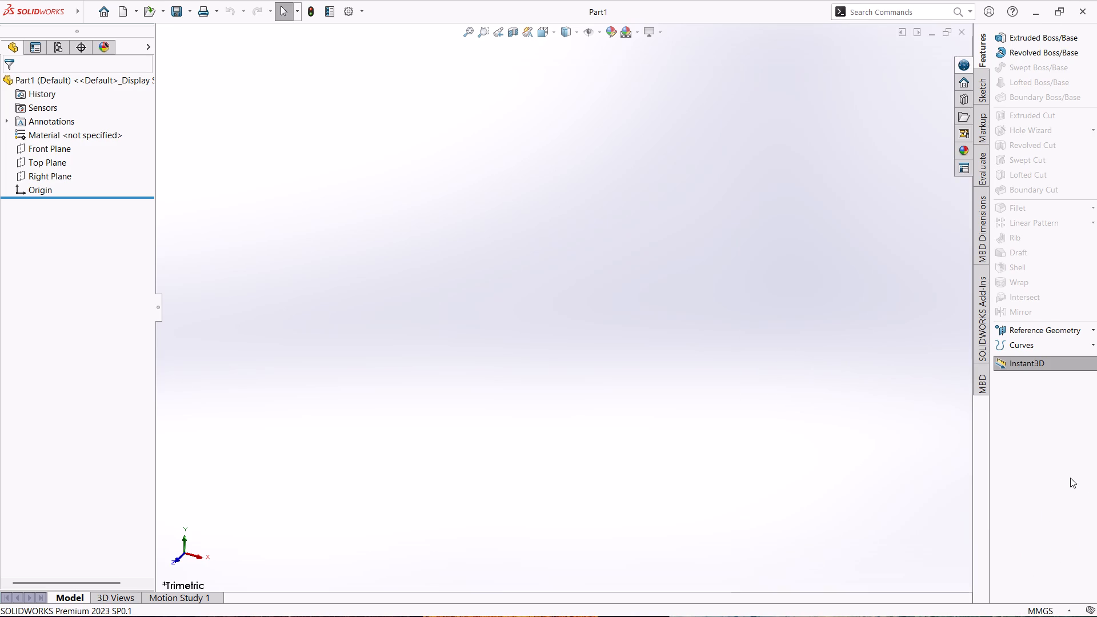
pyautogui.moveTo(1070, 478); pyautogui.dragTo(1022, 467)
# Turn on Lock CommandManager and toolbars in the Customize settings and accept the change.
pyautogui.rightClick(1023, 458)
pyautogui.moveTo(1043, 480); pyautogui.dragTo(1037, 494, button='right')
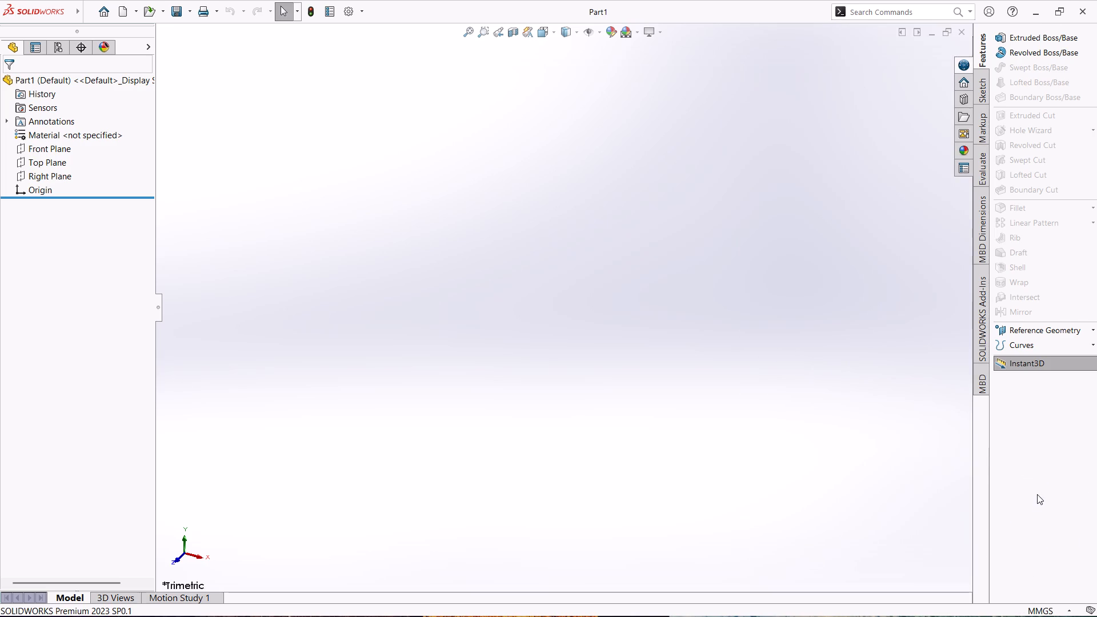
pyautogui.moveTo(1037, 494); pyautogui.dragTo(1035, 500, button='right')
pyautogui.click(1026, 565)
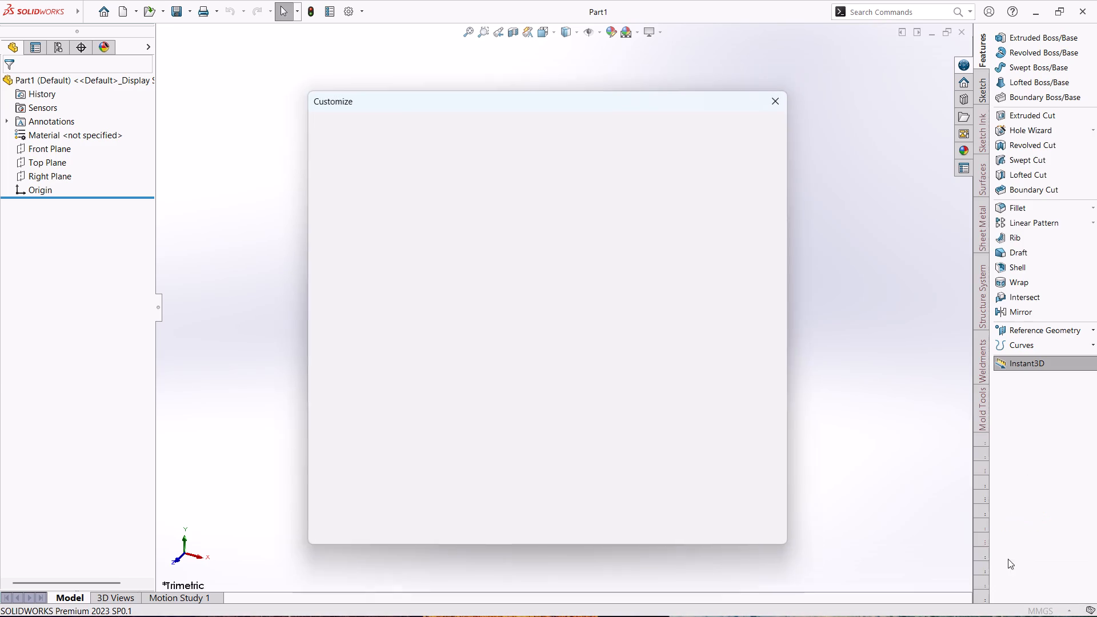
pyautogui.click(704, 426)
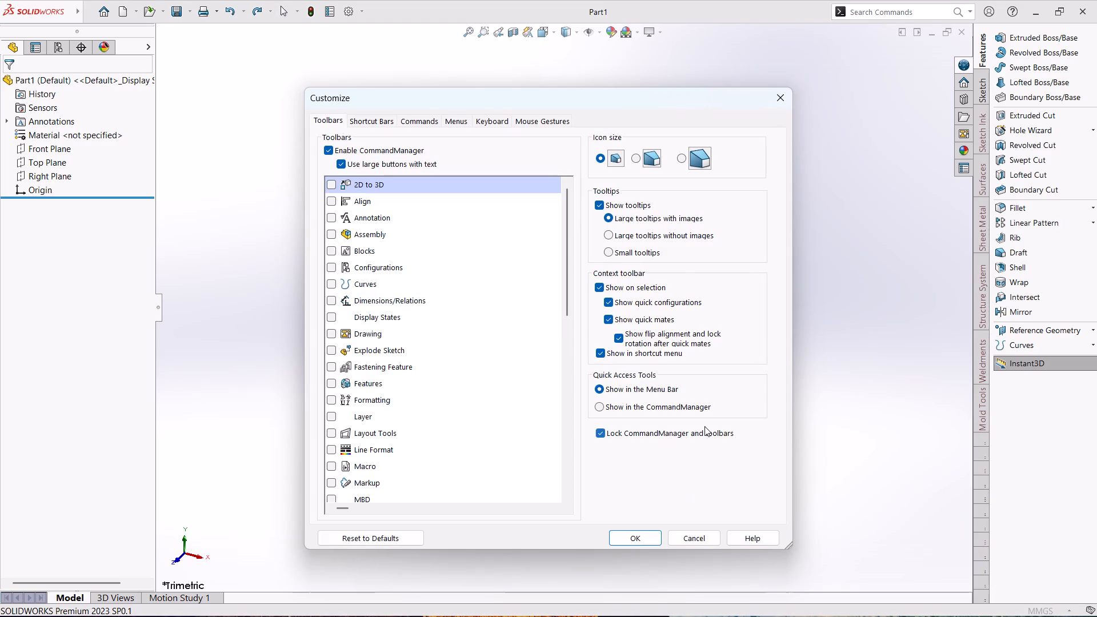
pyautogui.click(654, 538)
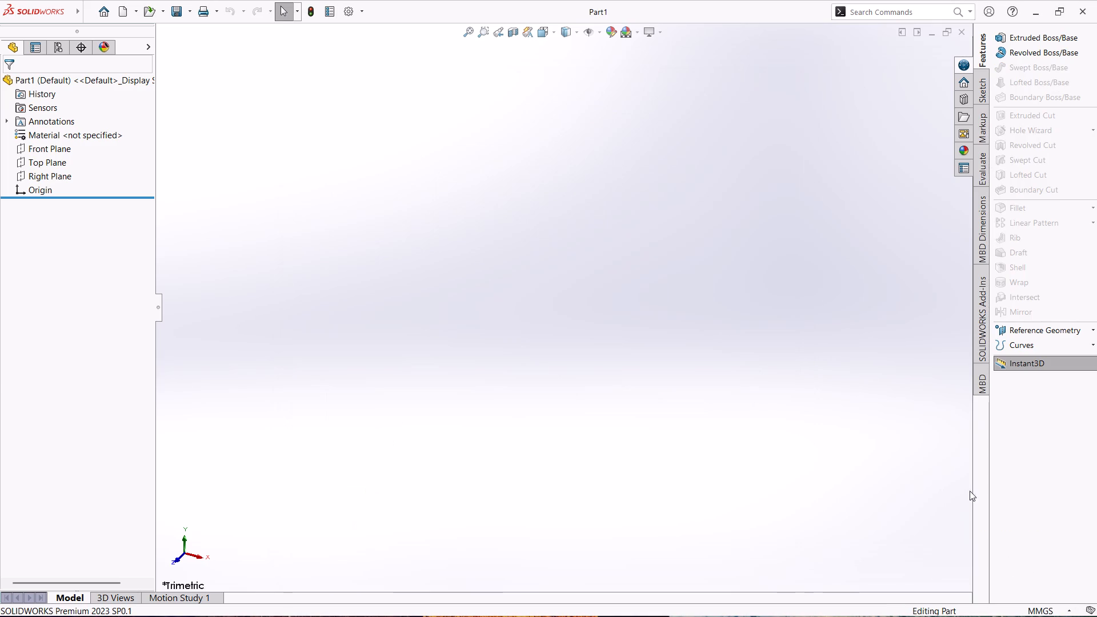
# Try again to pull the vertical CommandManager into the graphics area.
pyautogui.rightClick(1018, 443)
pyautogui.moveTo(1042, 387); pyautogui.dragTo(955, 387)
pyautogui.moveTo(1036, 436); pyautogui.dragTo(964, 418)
# Turn off Lock CommandManager and toolbars in the Customize settings and accept the change.
pyautogui.rightClick(1069, 460)
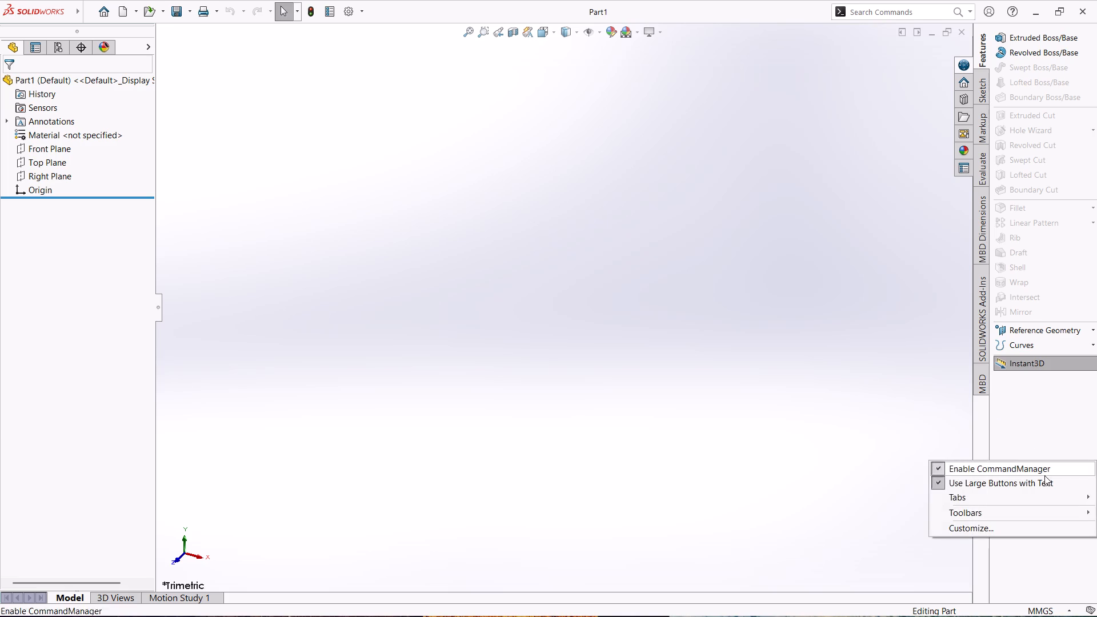
pyautogui.click(1011, 523)
pyautogui.click(623, 432)
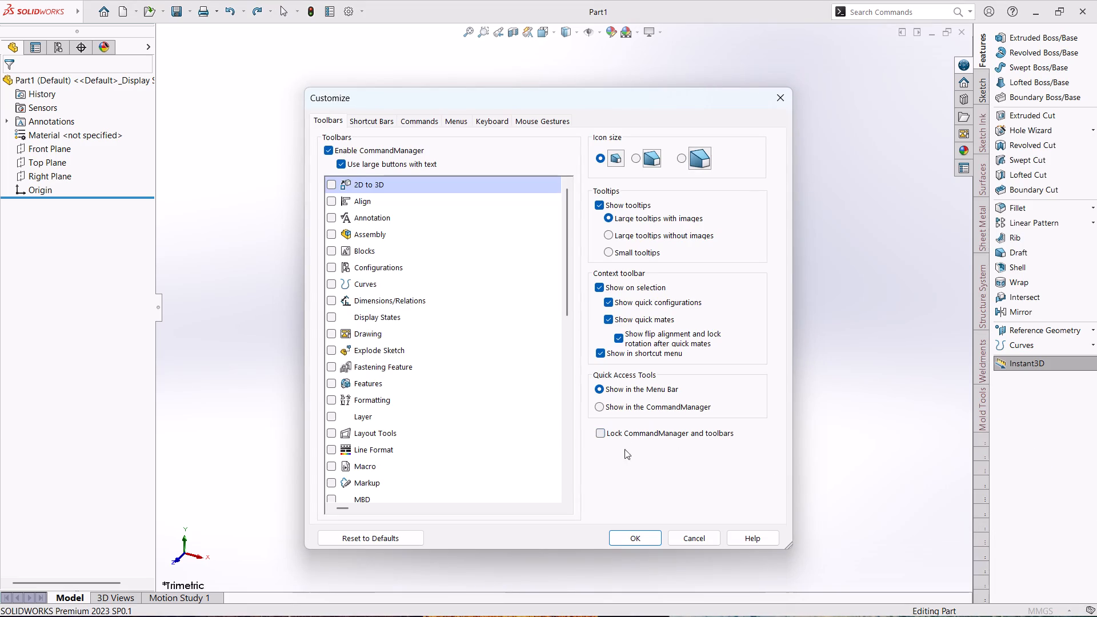
pyautogui.click(633, 538)
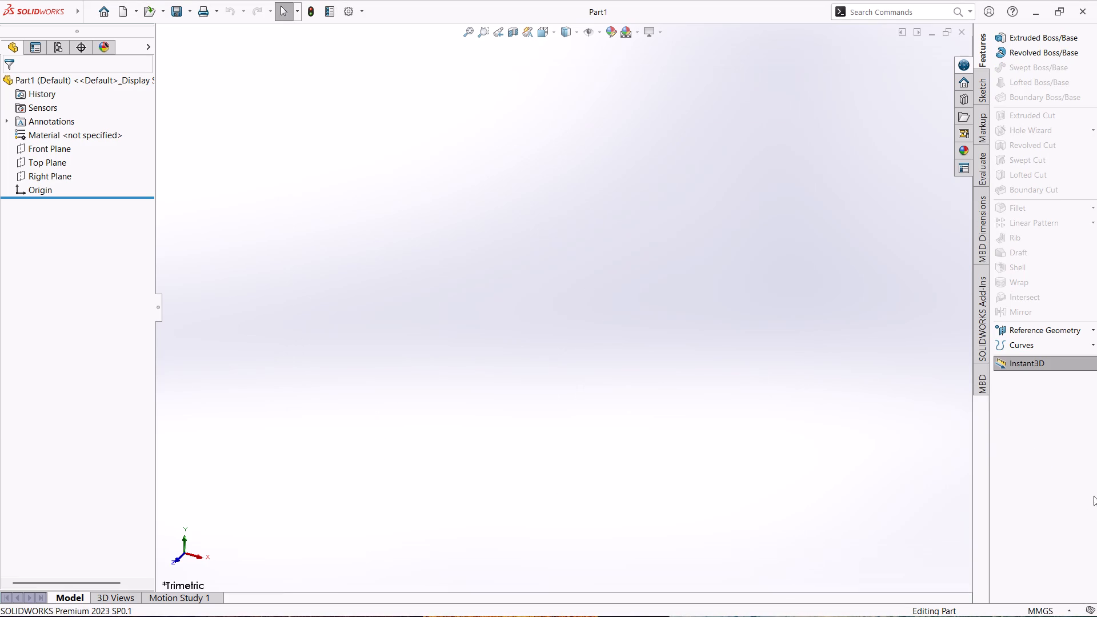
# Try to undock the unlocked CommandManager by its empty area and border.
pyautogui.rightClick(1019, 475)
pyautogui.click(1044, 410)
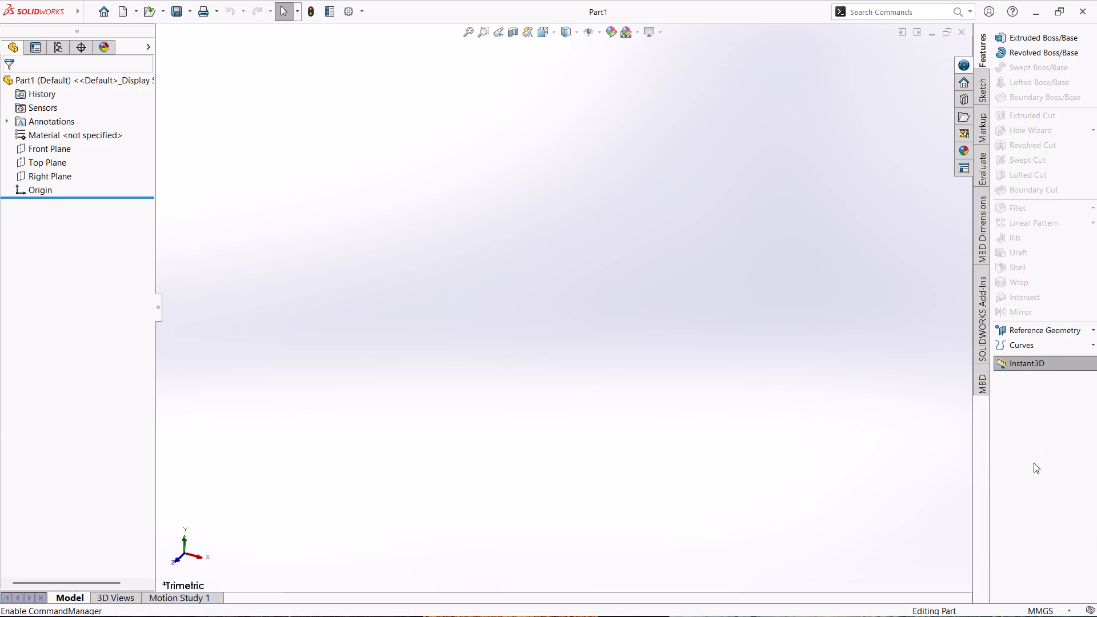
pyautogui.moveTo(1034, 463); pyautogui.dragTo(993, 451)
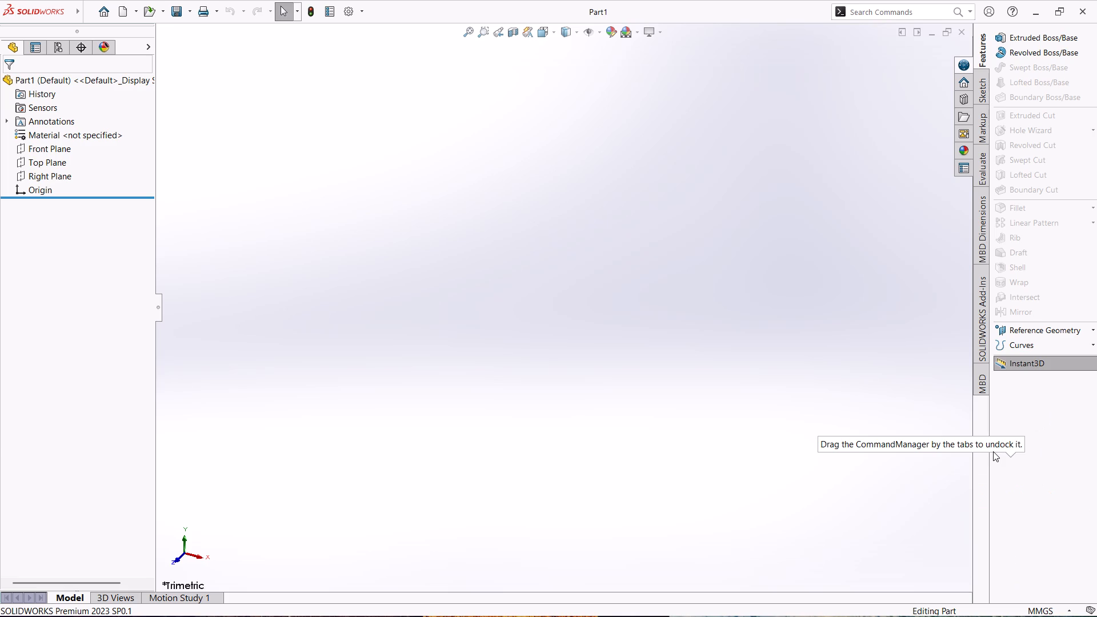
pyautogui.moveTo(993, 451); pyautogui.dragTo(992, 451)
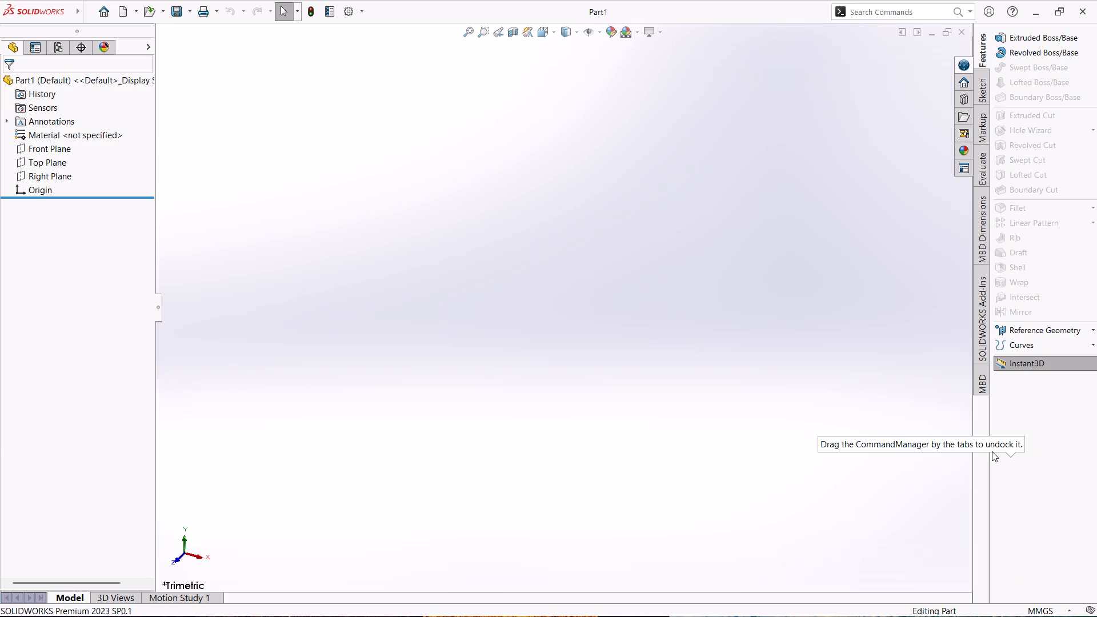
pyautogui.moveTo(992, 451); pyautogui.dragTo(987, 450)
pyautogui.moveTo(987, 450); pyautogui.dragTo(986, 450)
# Search the commands for "undock".
pyautogui.click(896, 12)
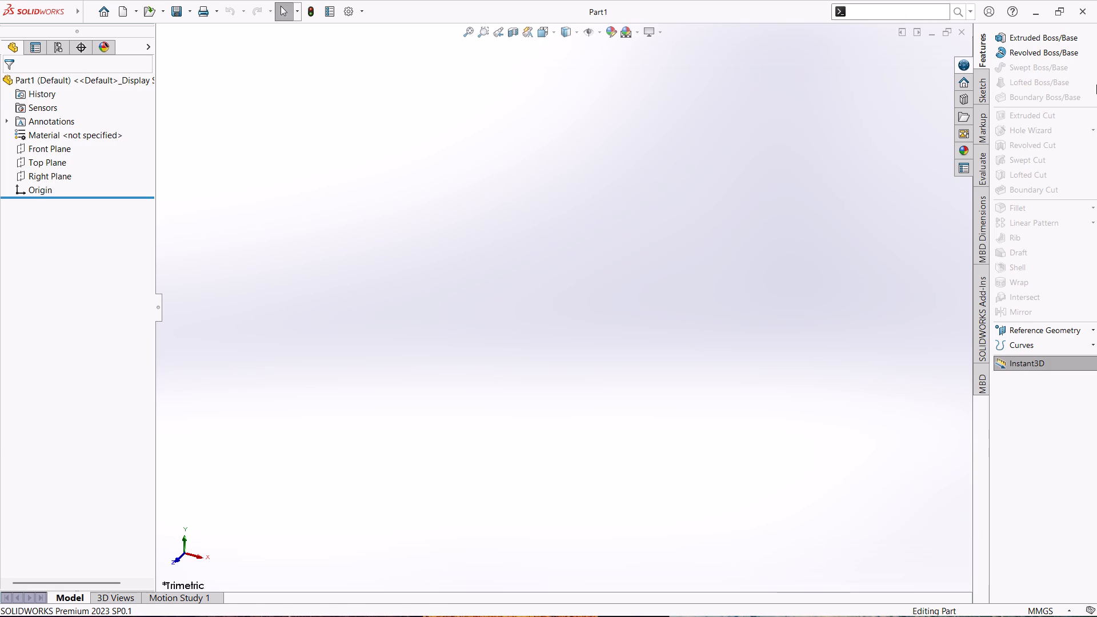
pyautogui.write('un')
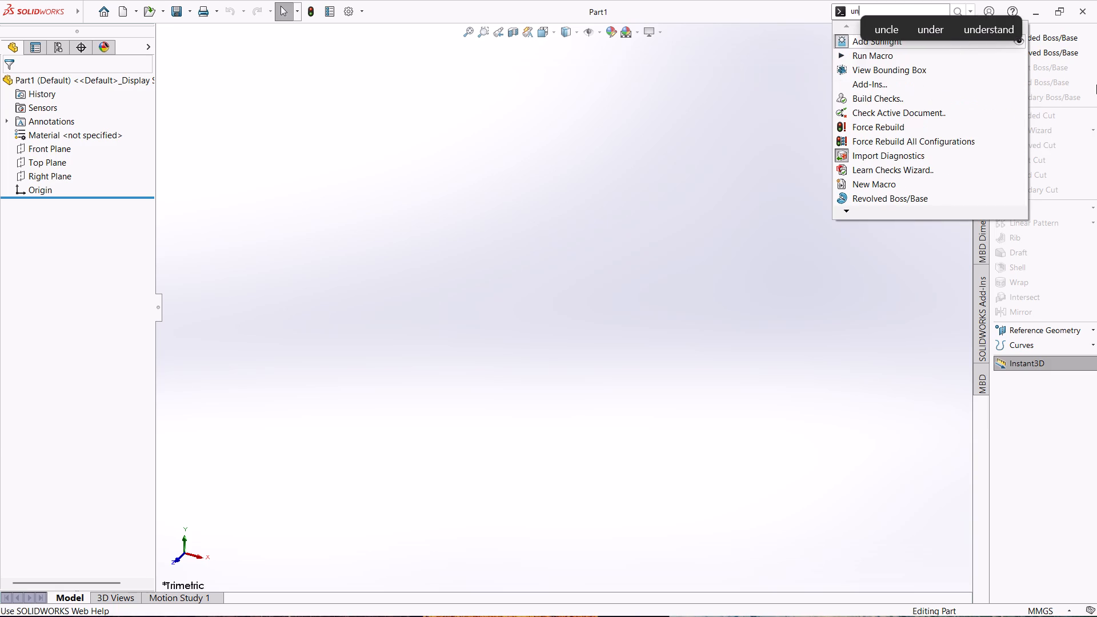
pyautogui.press('d')
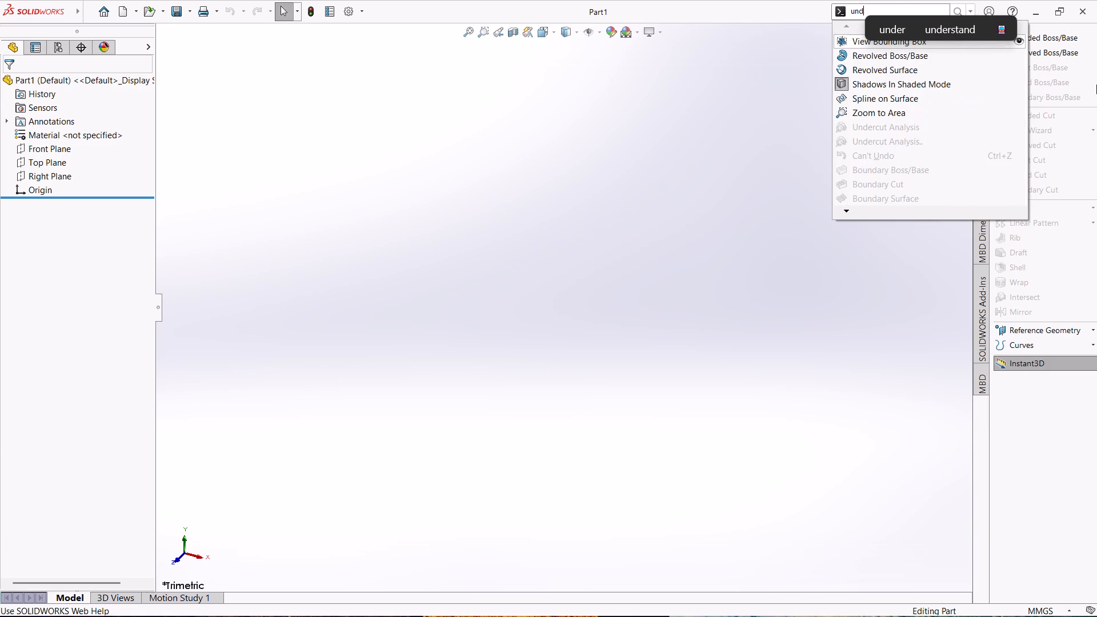
pyautogui.press('o')
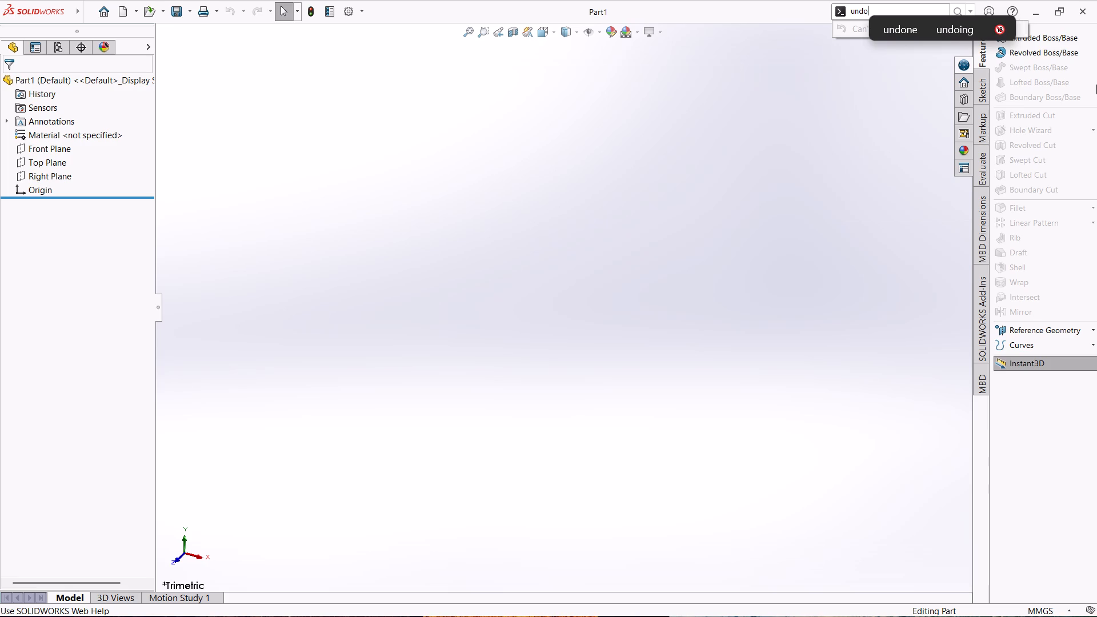
pyautogui.write('ck')
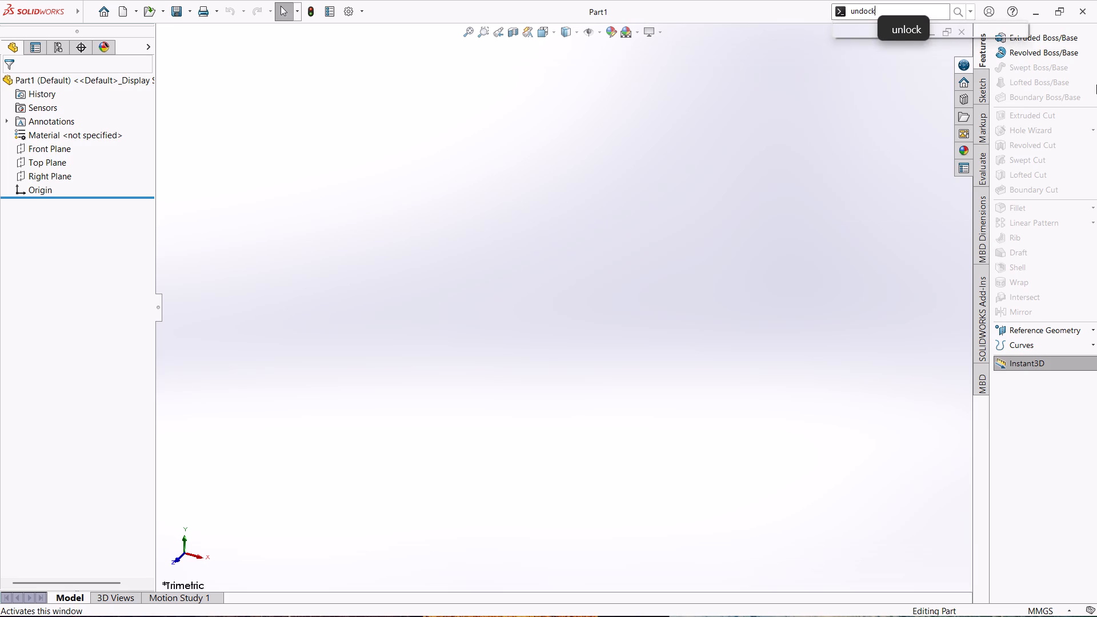
pyautogui.press('Return')
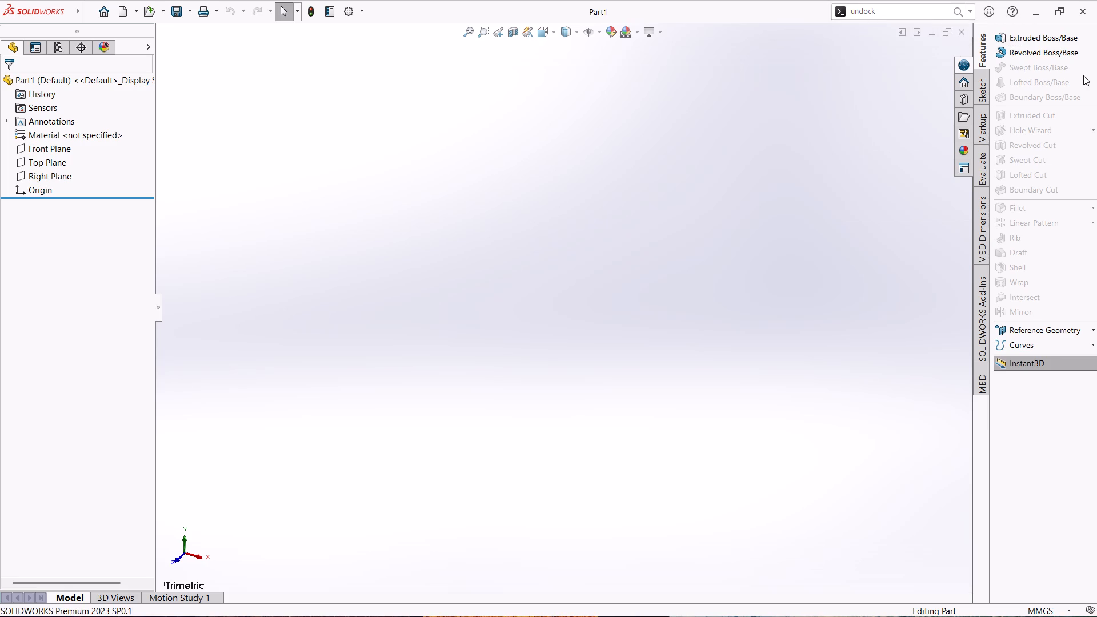
# Look through the search scope options and clear the "undock" search text.
pyautogui.click(1042, 419)
pyautogui.click(972, 9)
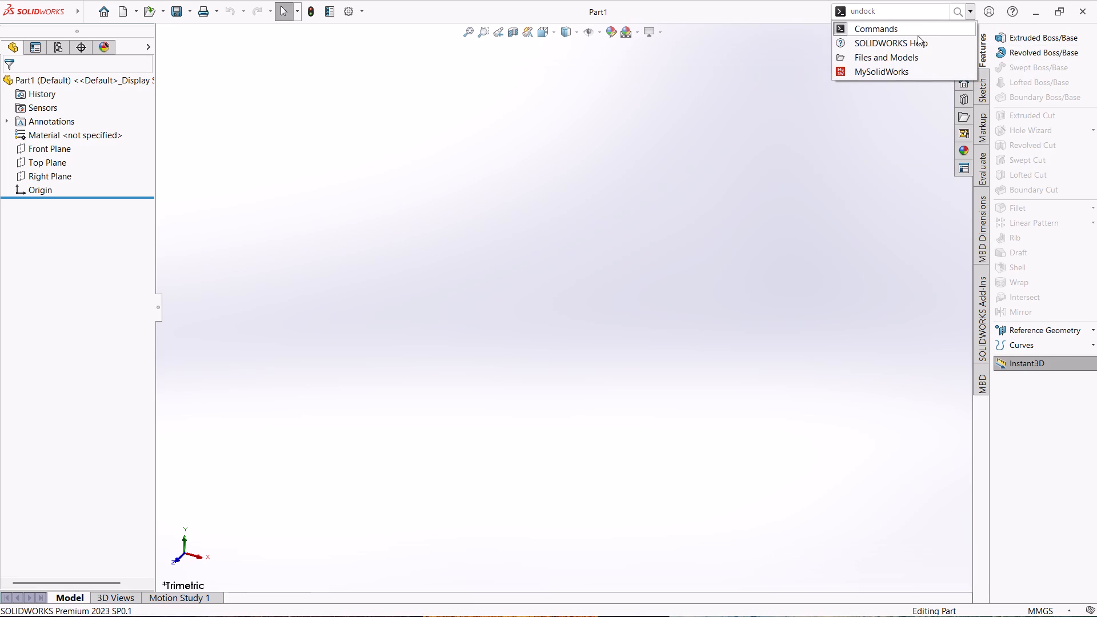
pyautogui.click(916, 35)
pyautogui.click(972, 9)
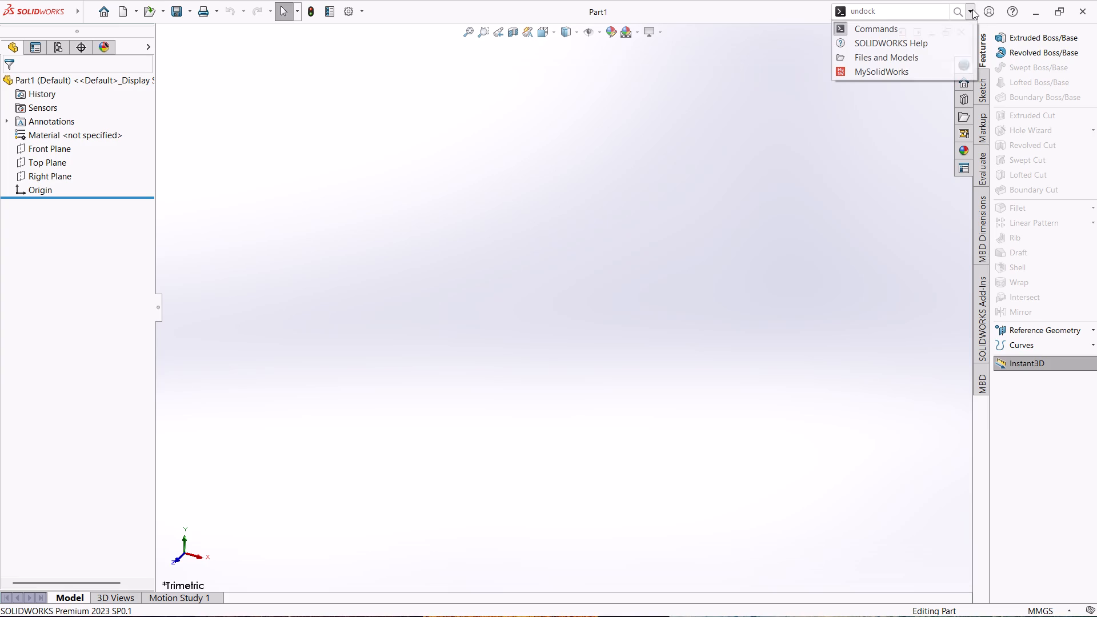
pyautogui.click(916, 17)
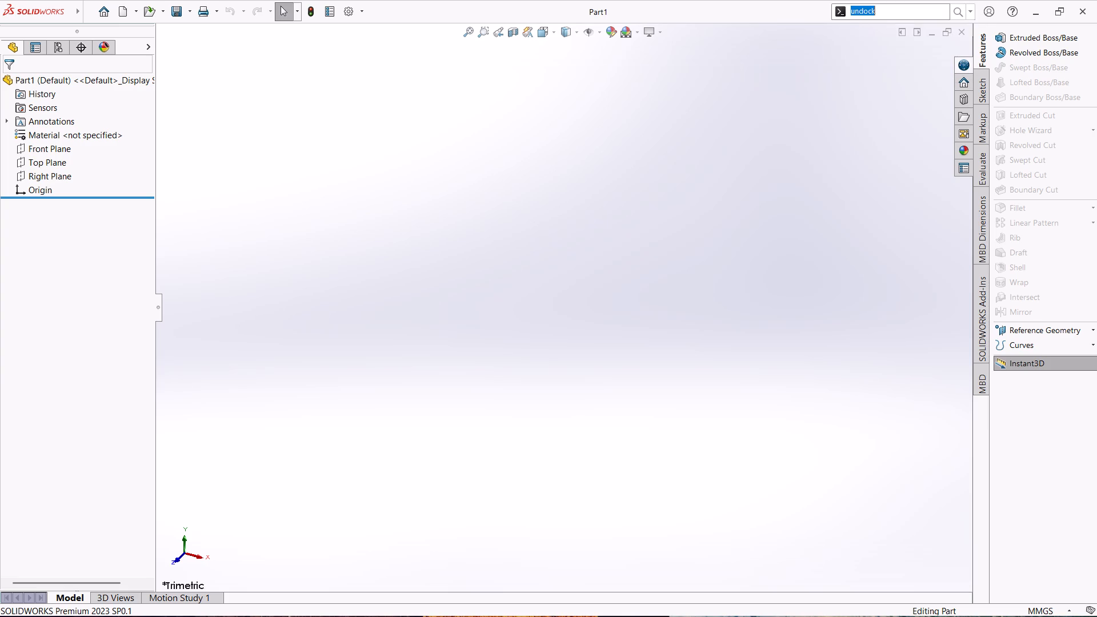
pyautogui.press('BackSpace')
pyautogui.click(842, 11)
pyautogui.click(842, 11)
pyautogui.click(842, 11)
# Look through the Toolbars, Shortcut Bars, Commands and Menus pages of the Customize settings for a CommandManager docking option.
pyautogui.rightClick(842, 11)
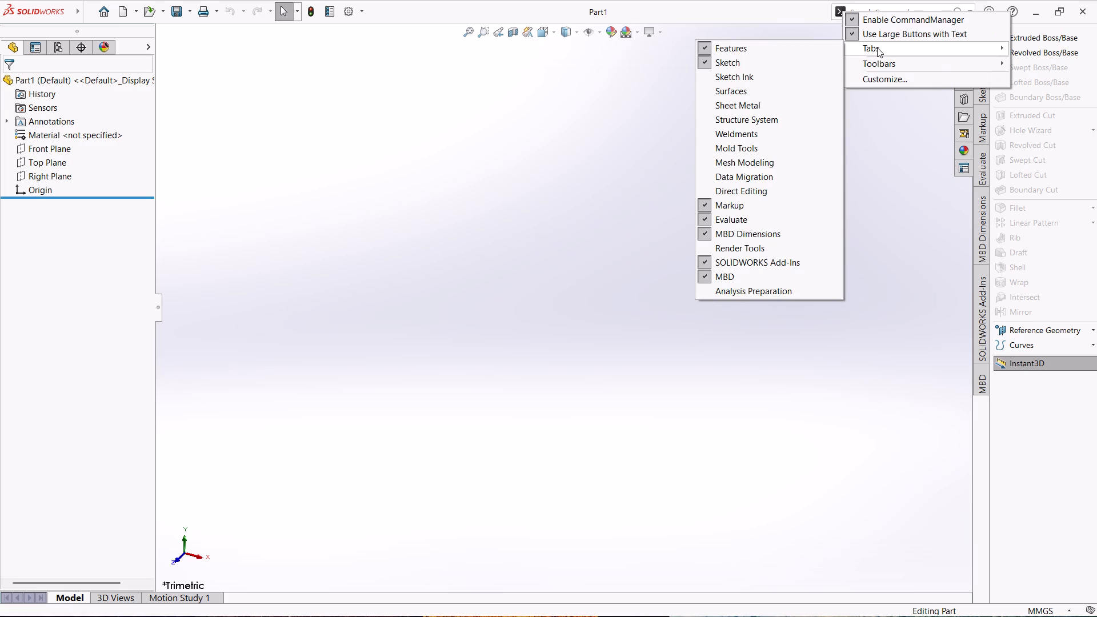
pyautogui.click(887, 75)
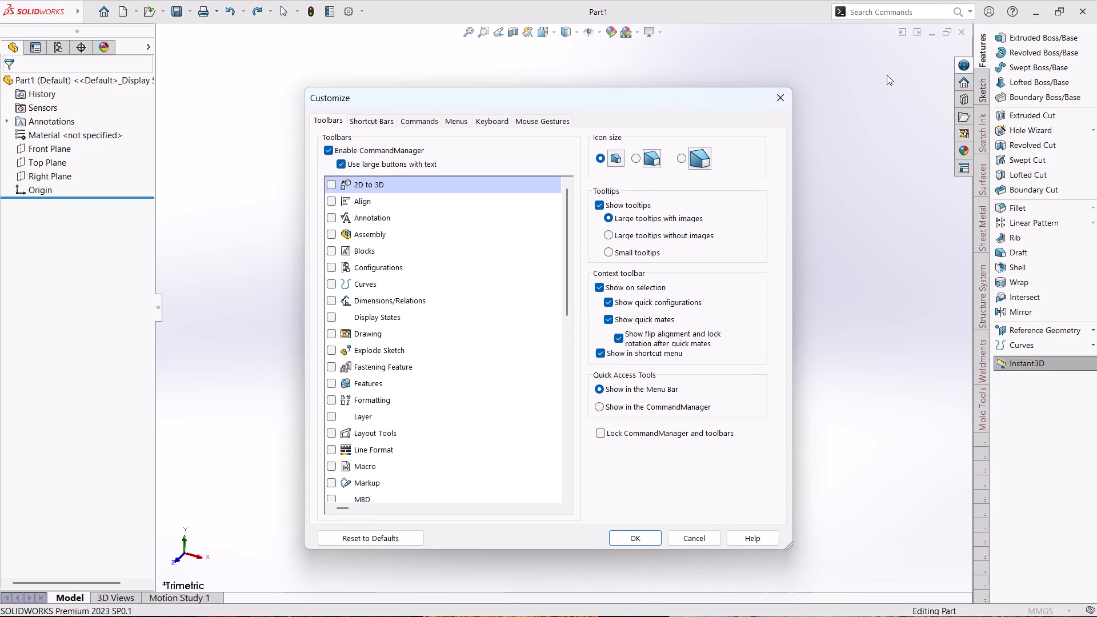
pyautogui.click(367, 119)
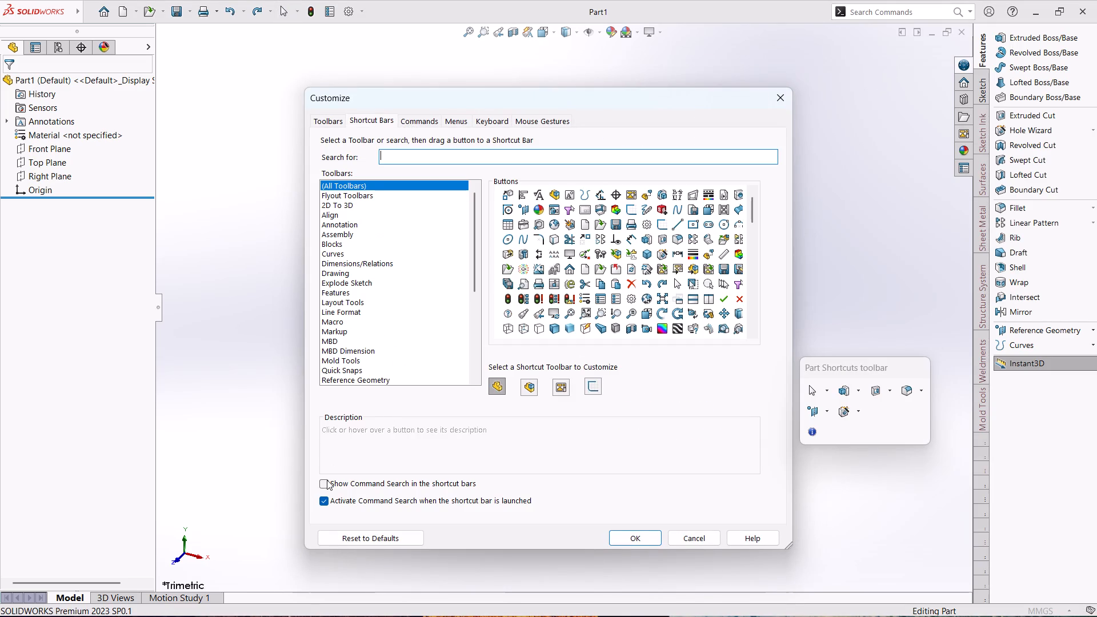
pyautogui.scroll(-3, 430, 471)
pyautogui.scroll(5, 431, 472)
pyautogui.click(431, 126)
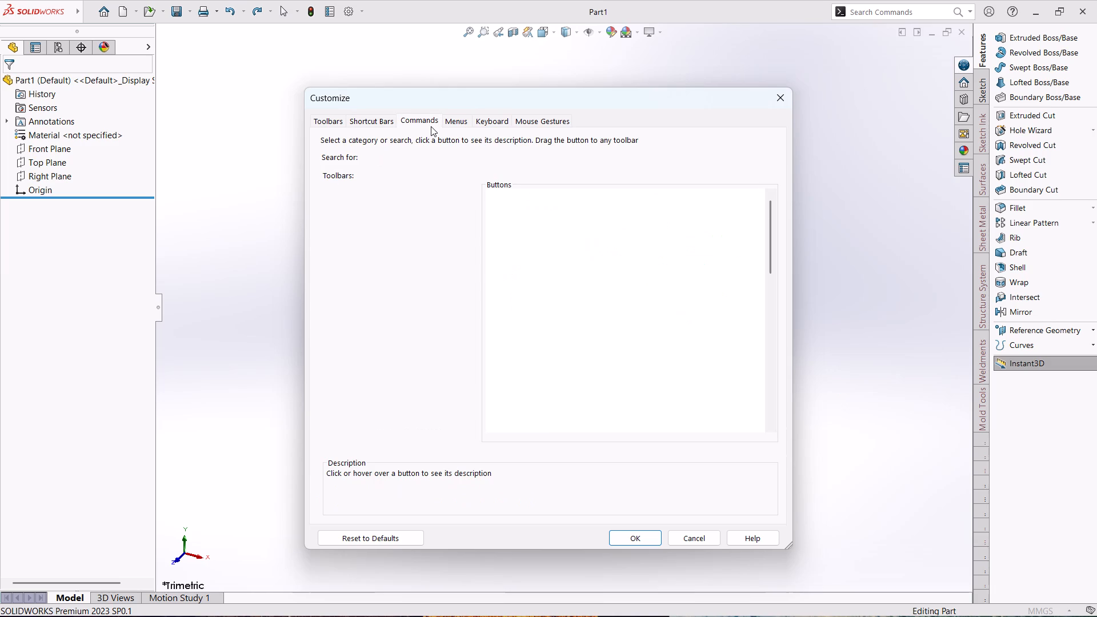
pyautogui.scroll(-4, 408, 277)
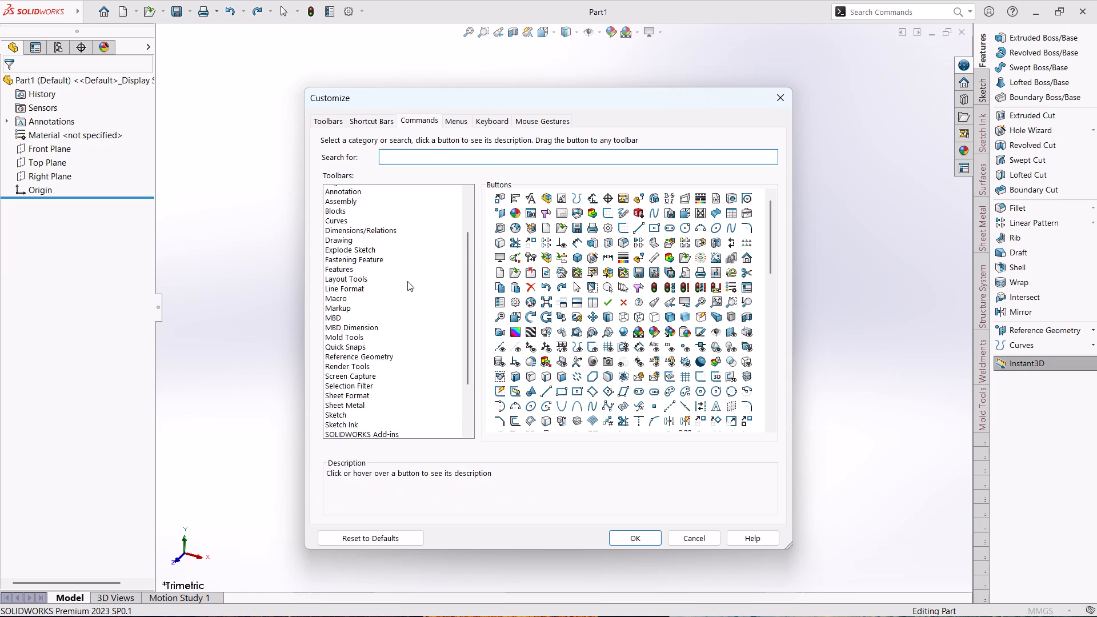
pyautogui.scroll(-10, 407, 281)
pyautogui.click(457, 121)
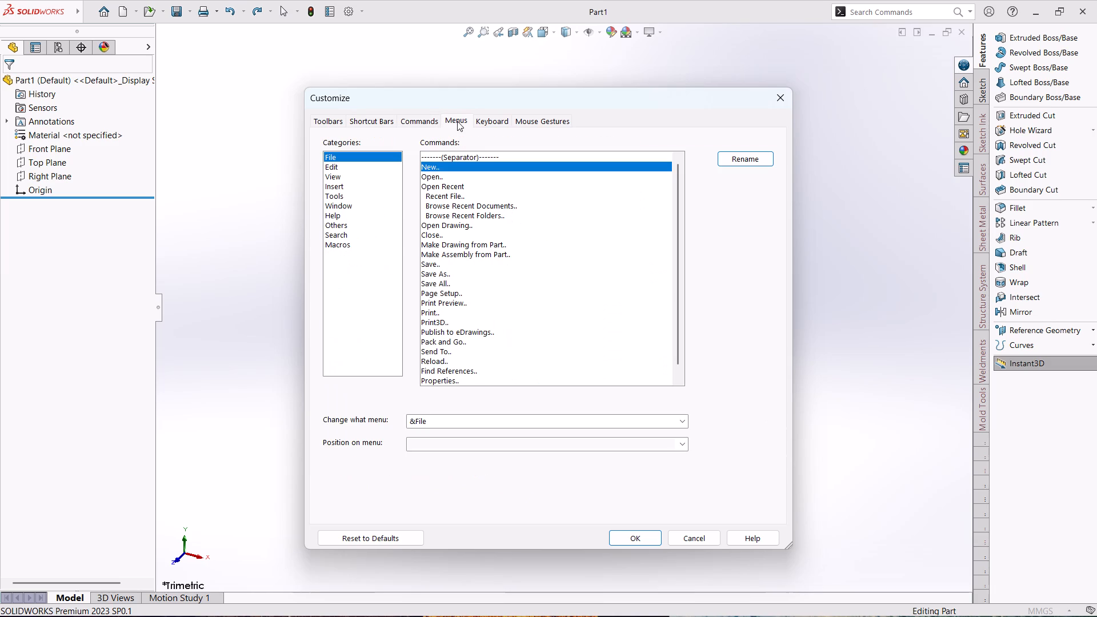
pyautogui.scroll(-4, 443, 354)
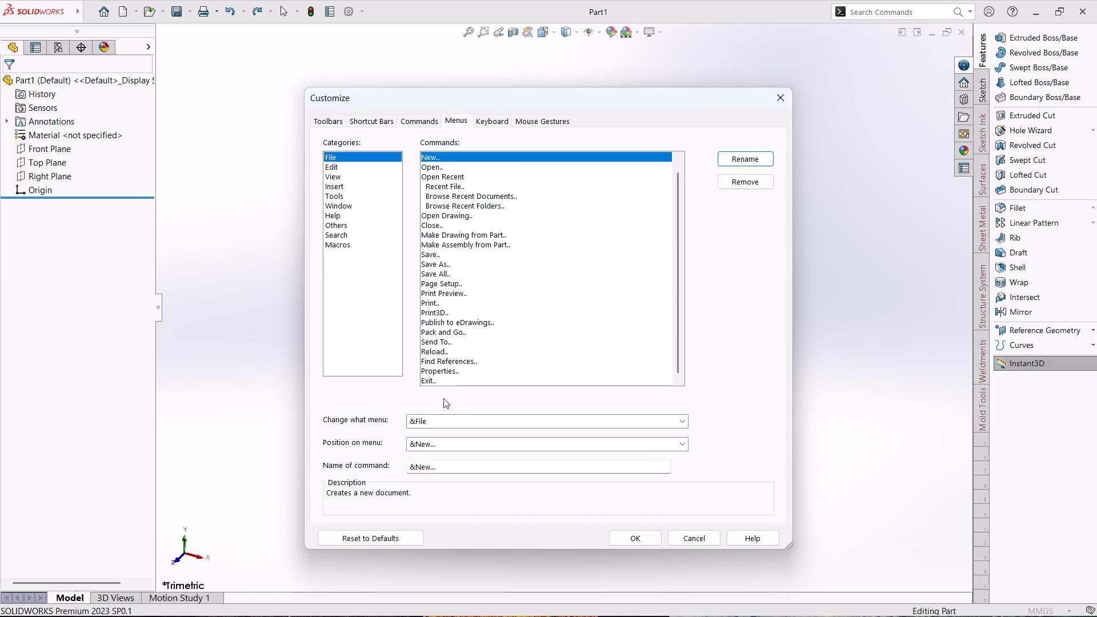
pyautogui.scroll(3, 475, 326)
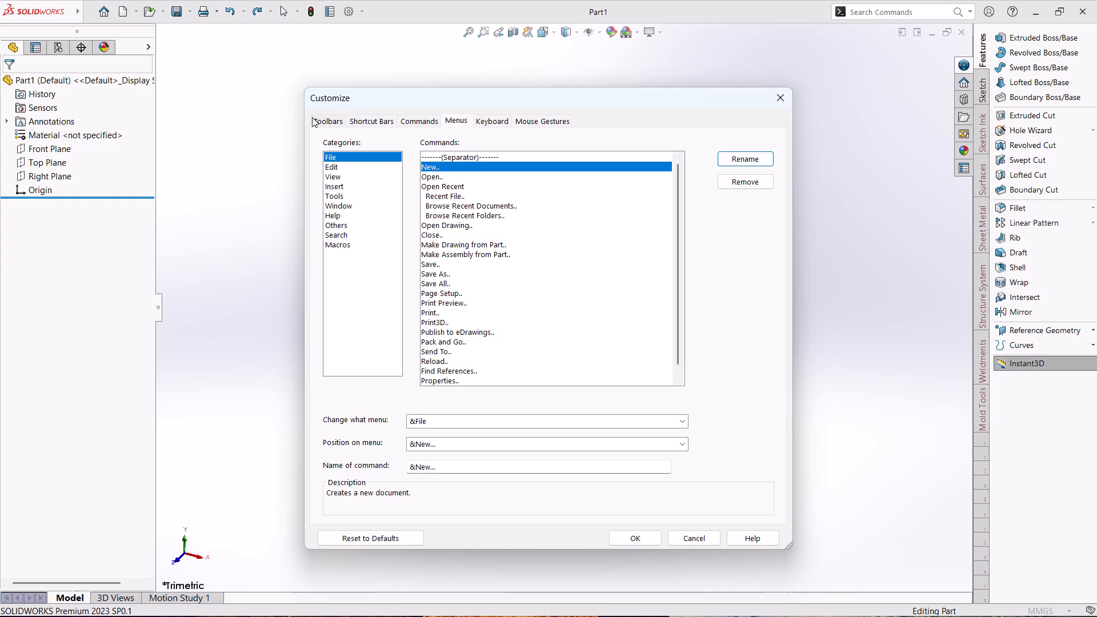
pyautogui.click(319, 120)
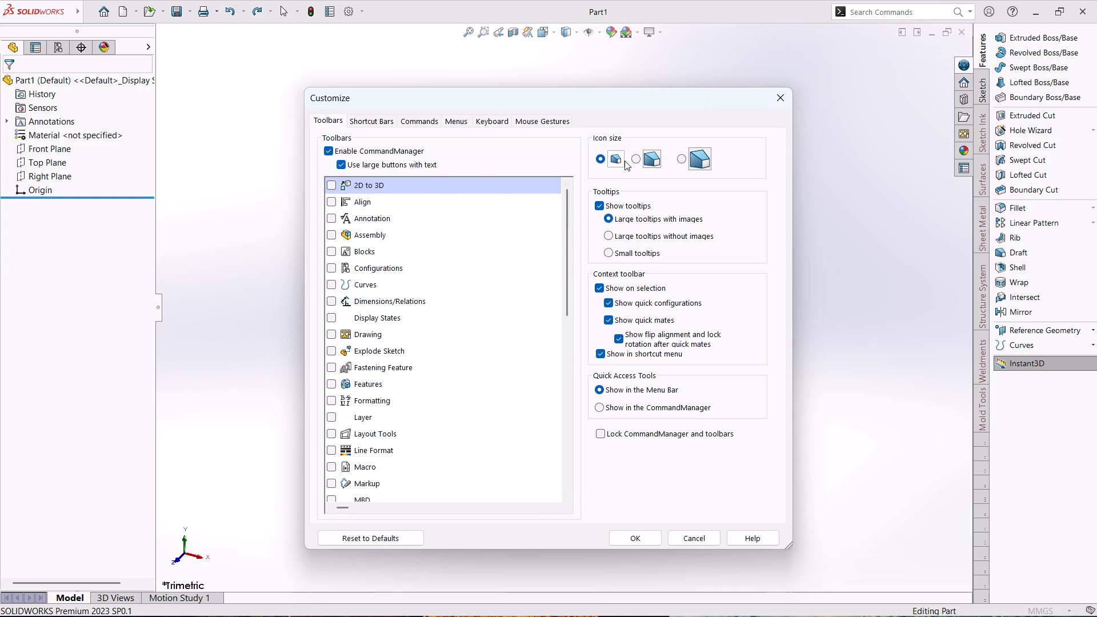
pyautogui.scroll(-4, 647, 253)
pyautogui.scroll(-5, 620, 359)
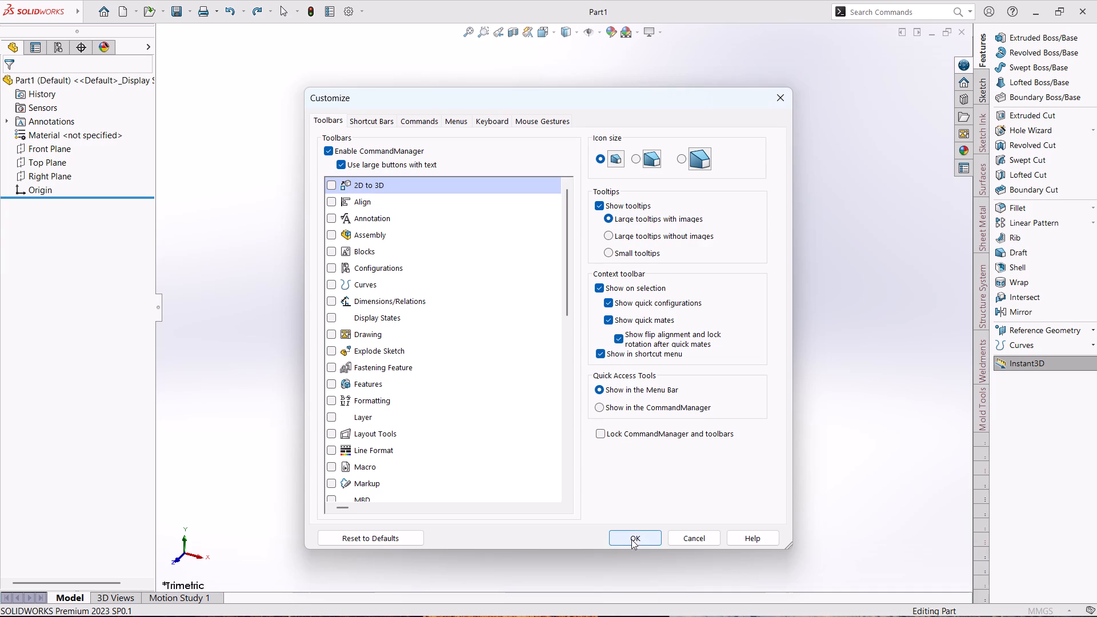
pyautogui.click(631, 539)
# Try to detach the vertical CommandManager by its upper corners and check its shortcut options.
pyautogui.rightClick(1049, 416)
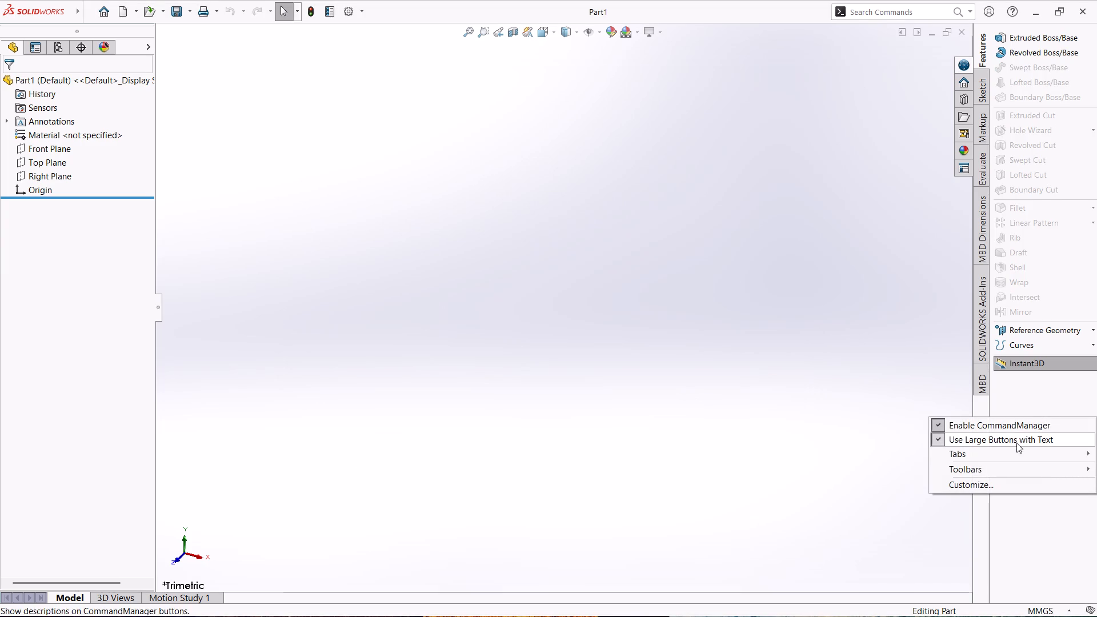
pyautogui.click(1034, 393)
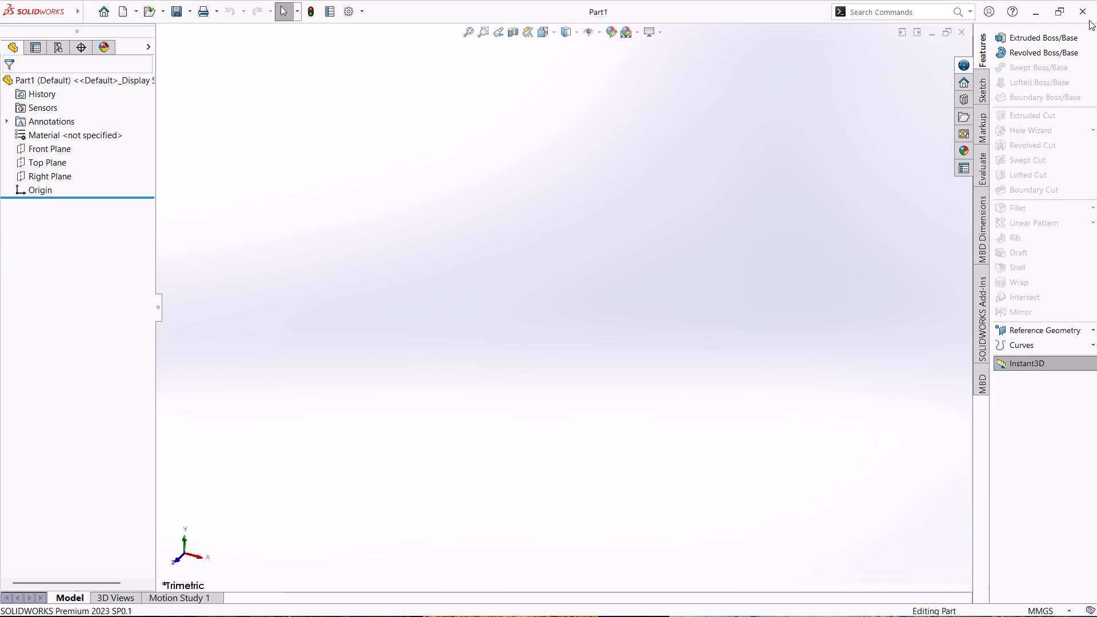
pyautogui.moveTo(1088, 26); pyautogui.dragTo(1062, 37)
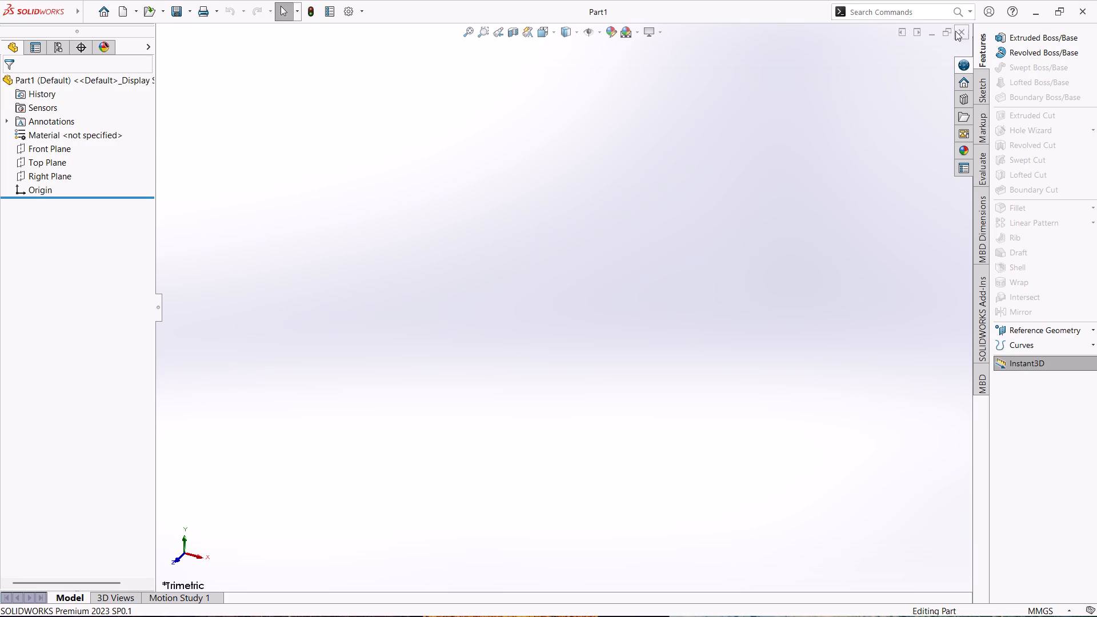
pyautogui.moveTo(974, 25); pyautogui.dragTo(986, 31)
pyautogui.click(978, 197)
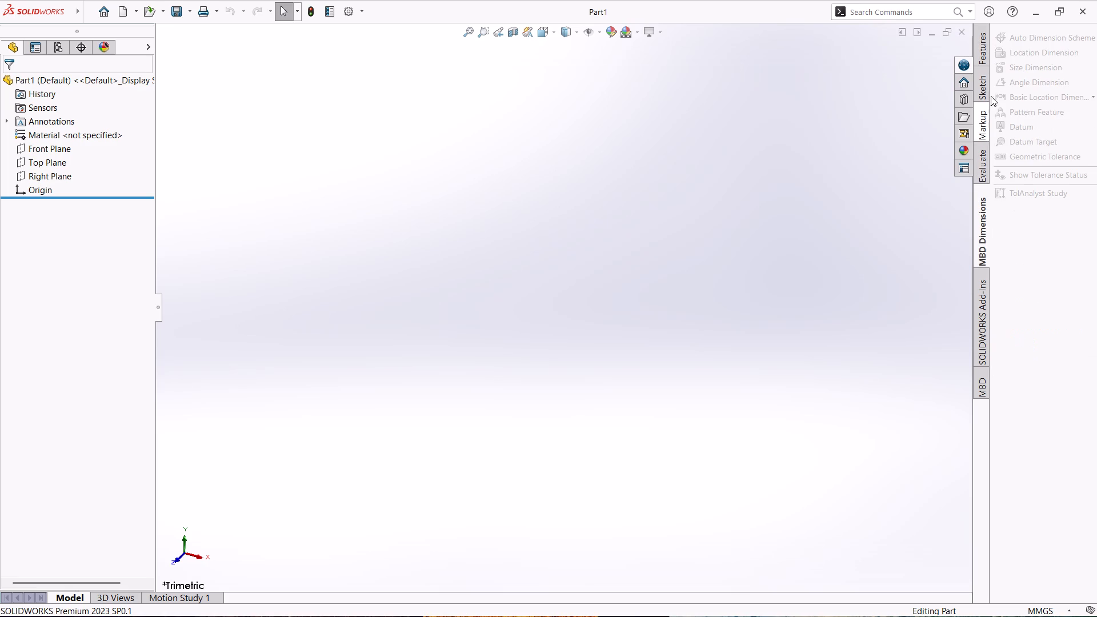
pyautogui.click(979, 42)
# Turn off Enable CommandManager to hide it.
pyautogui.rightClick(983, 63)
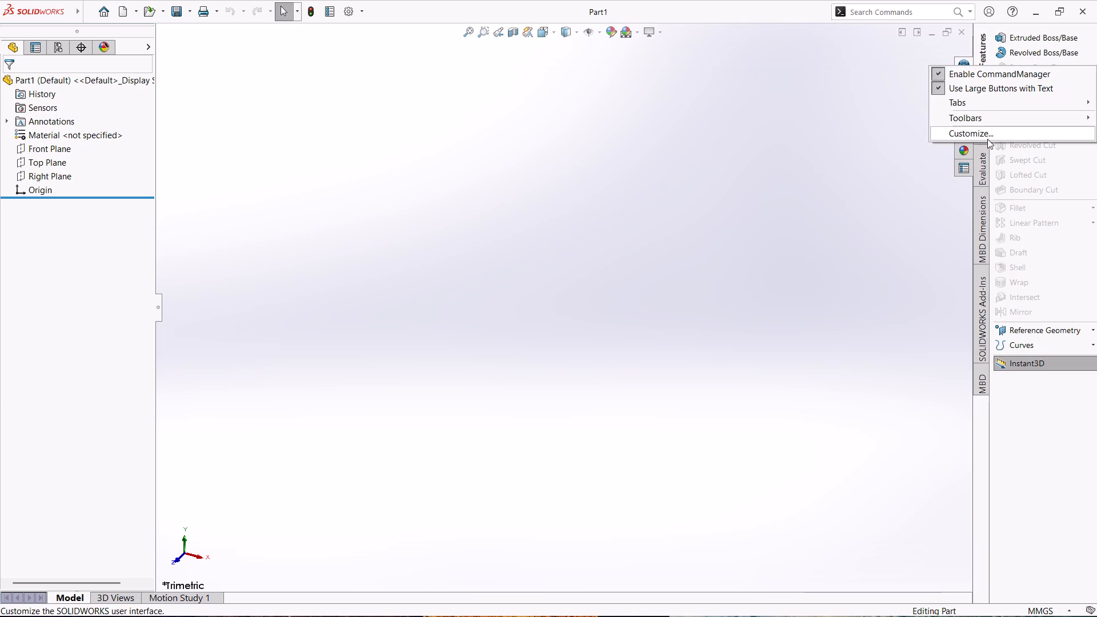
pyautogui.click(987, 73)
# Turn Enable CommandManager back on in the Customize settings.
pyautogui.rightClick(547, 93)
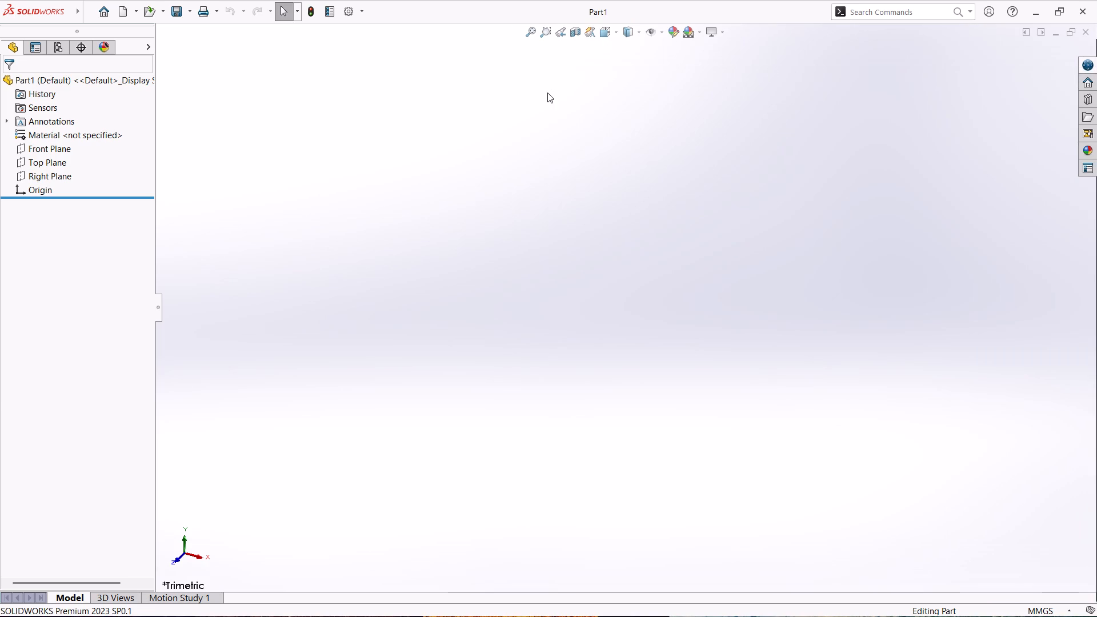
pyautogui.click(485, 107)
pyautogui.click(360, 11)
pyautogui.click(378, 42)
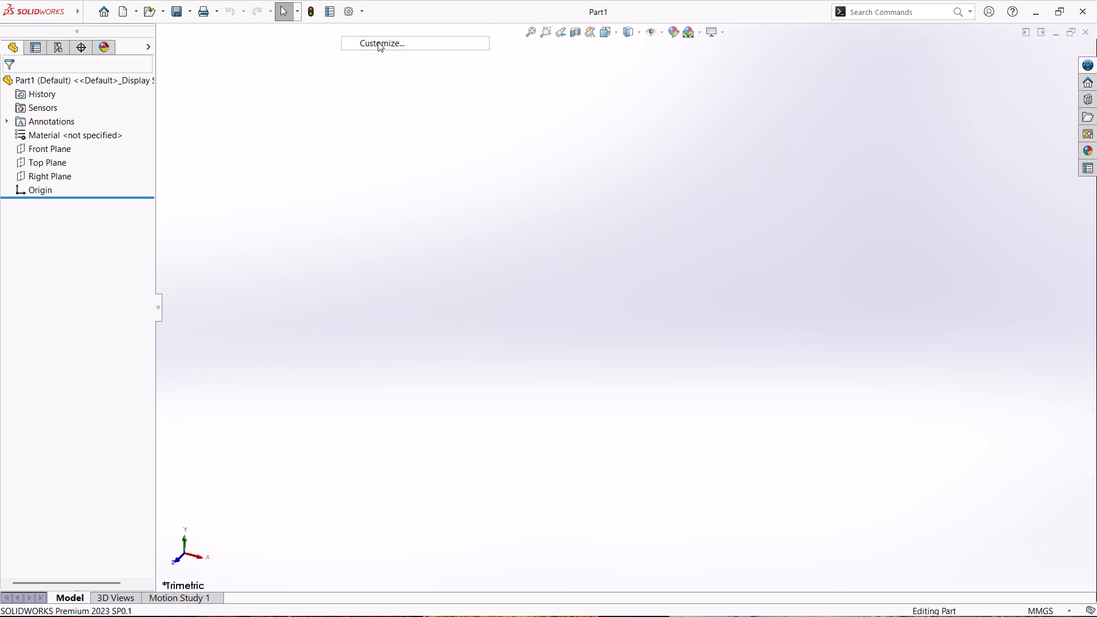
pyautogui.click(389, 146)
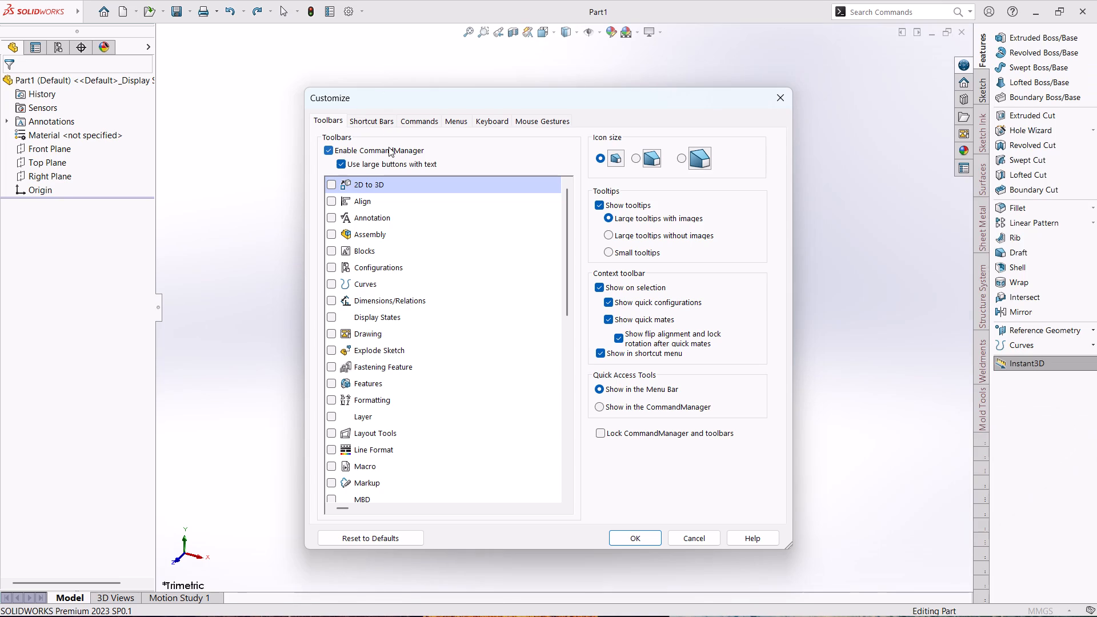
# Examine the Customize toolbar list, the CommandManager's shortcut options and the Shortcut Bars page for an undocking option, and close the settings.
pyautogui.scroll(-1, 365, 312)
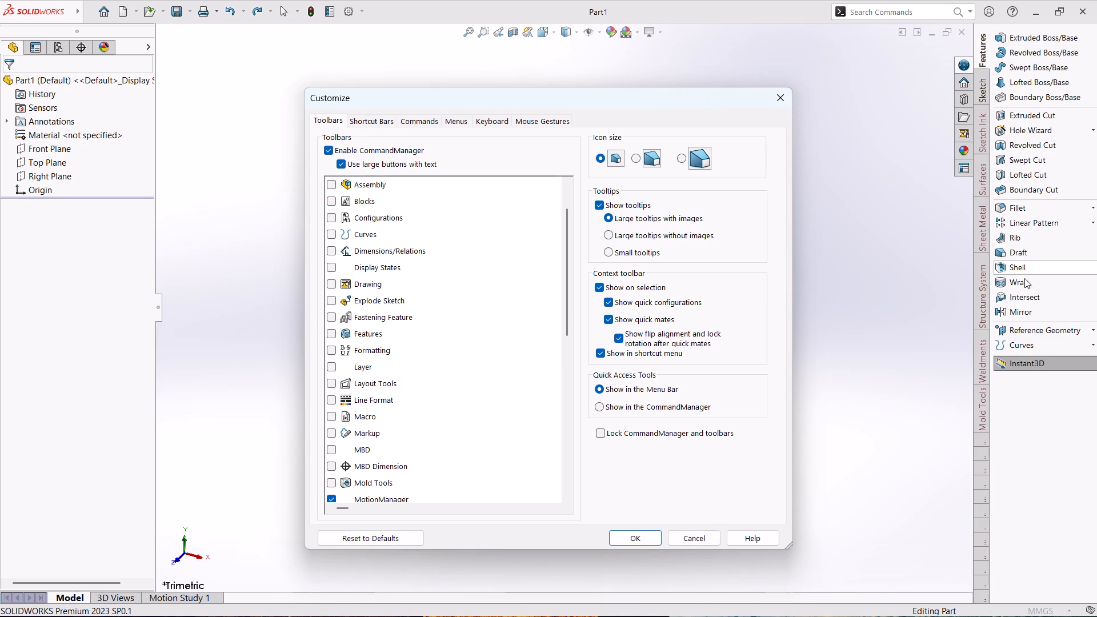
pyautogui.rightClick(1012, 438)
pyautogui.rightClick(1012, 438)
pyautogui.rightClick(1012, 438)
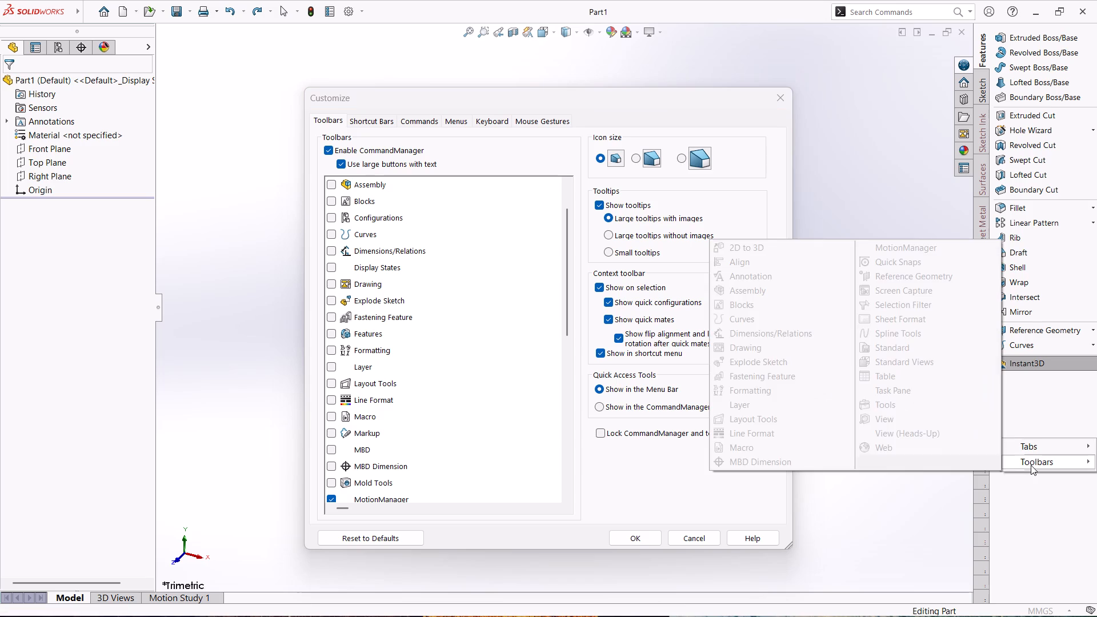
pyautogui.click(882, 518)
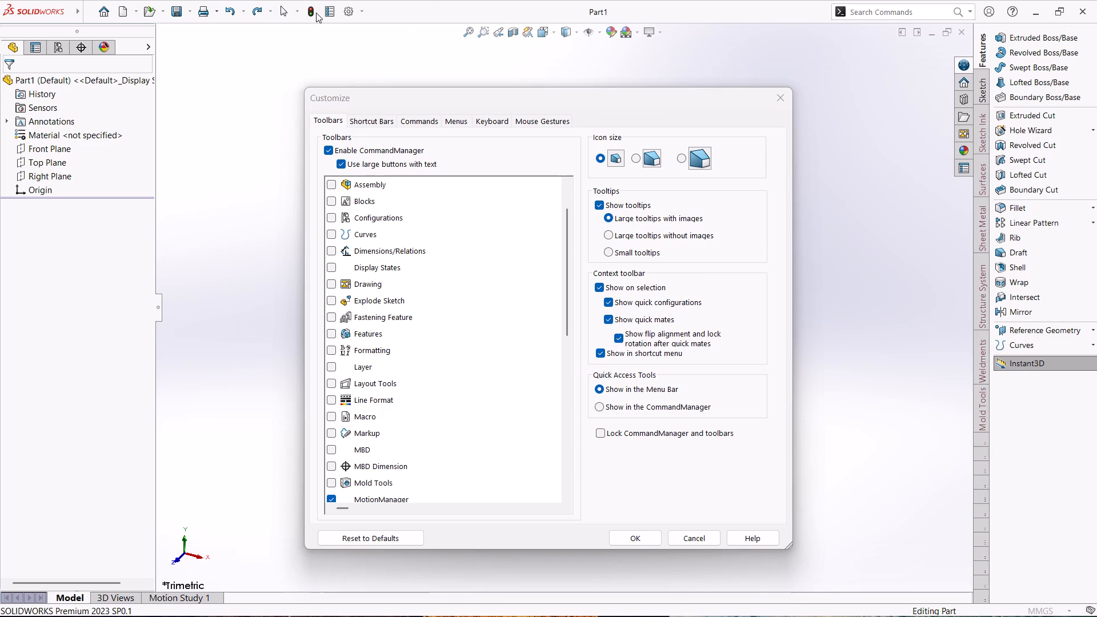
pyautogui.click(327, 14)
pyautogui.click(327, 14)
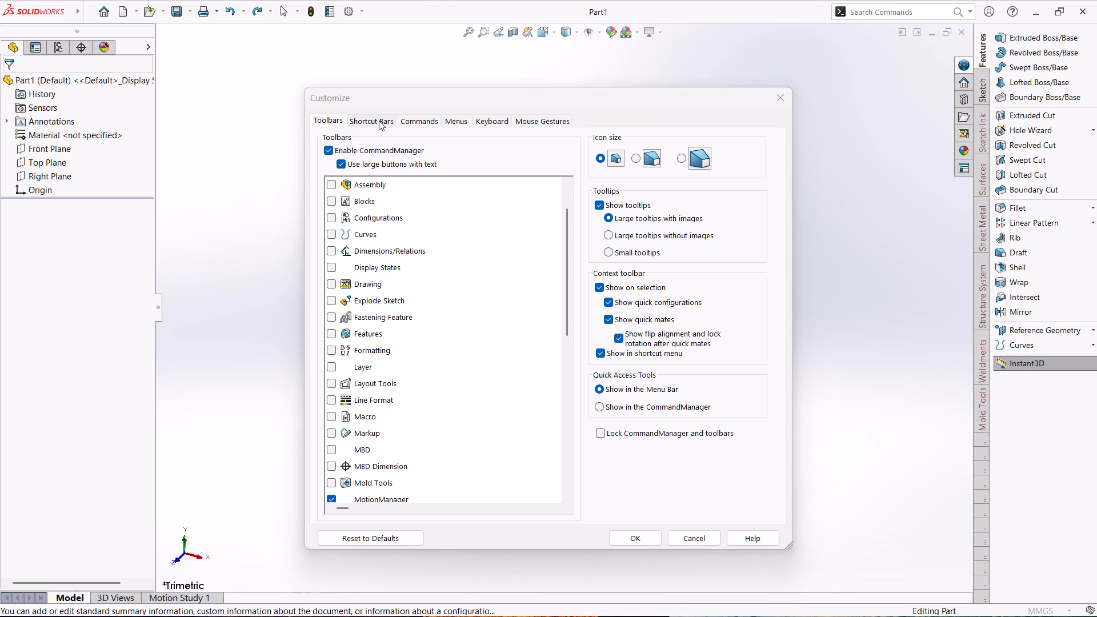
pyautogui.click(379, 121)
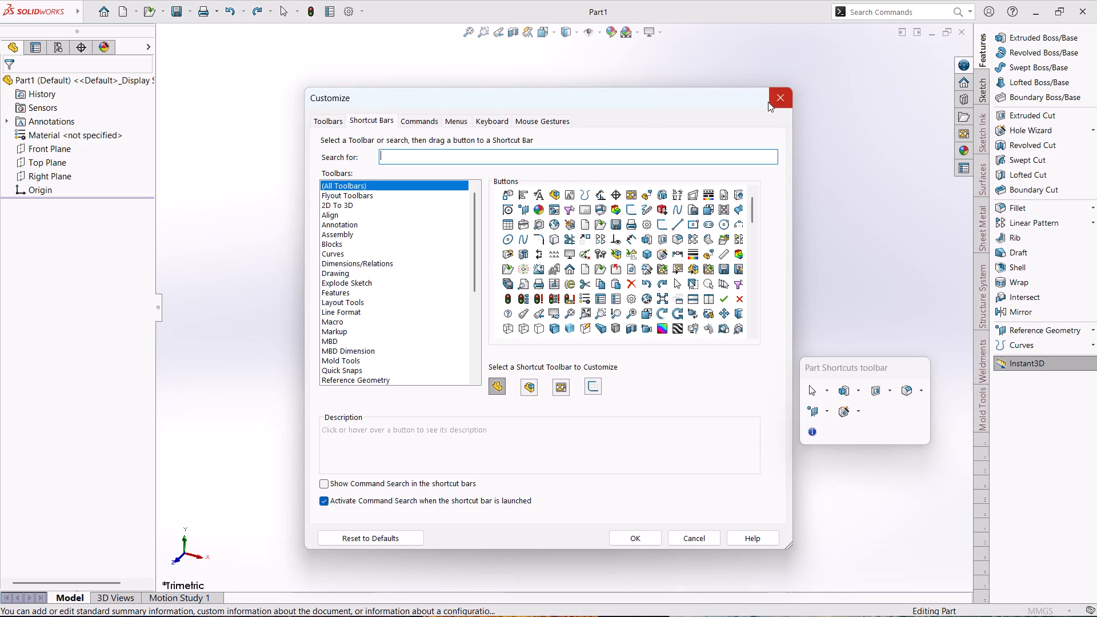
pyautogui.click(771, 101)
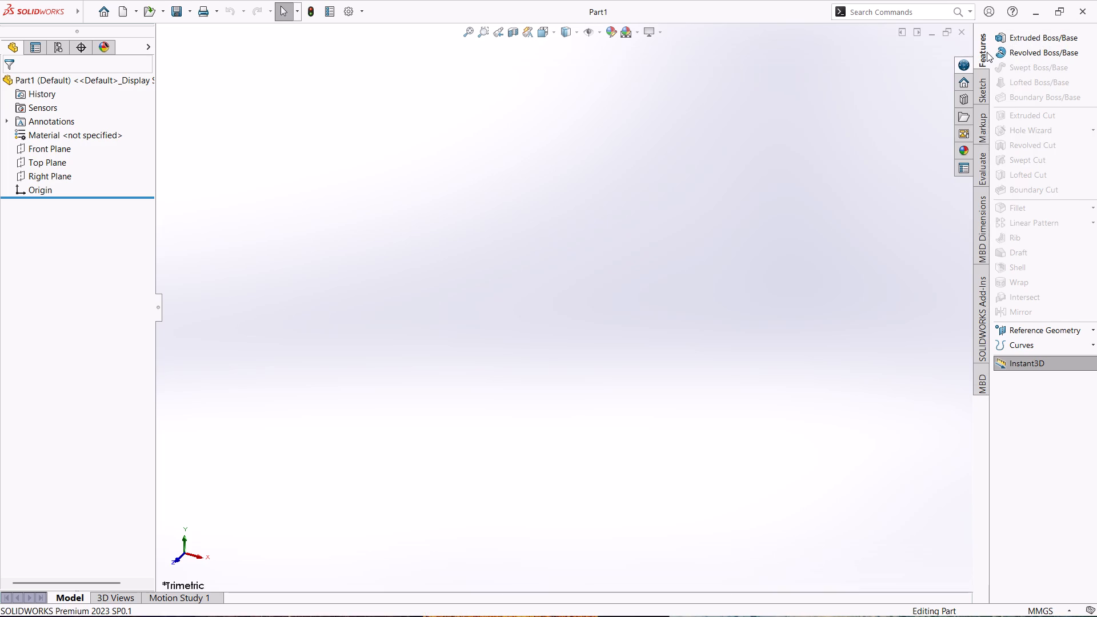
# Undock the CommandManager by its Features tab so it floats over the graphics area.
pyautogui.moveTo(987, 52); pyautogui.dragTo(260, 102)
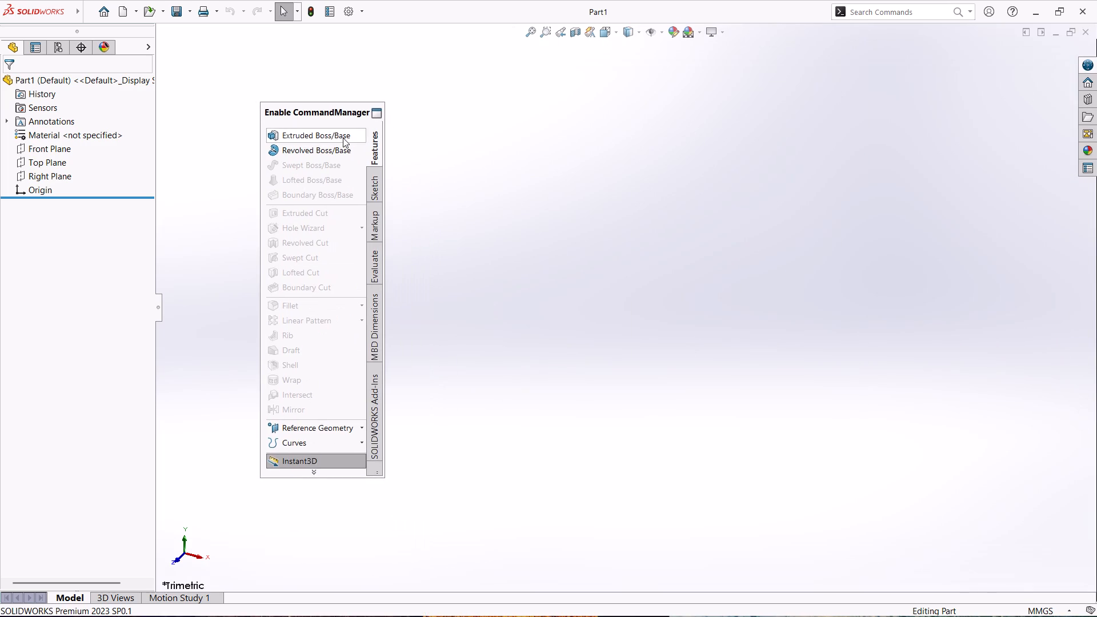
pyautogui.click(445, 154)
# Dock the floating CommandManager horizontally above the graphics area using the upper docking marker.
pyautogui.moveTo(376, 111); pyautogui.dragTo(370, 86)
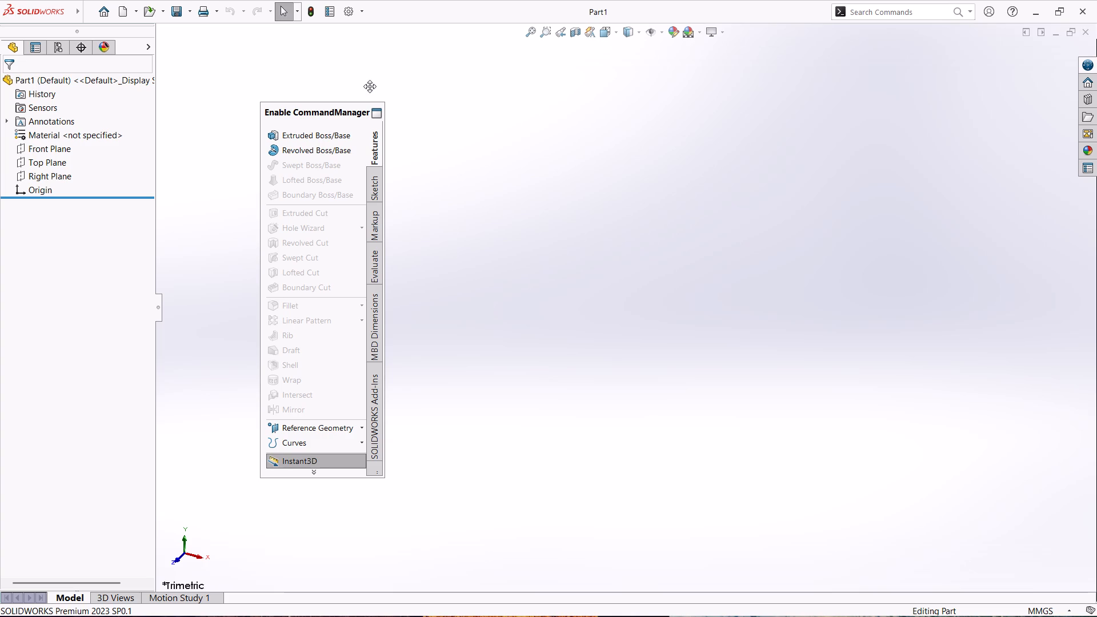
pyautogui.moveTo(370, 86); pyautogui.dragTo(370, 83)
pyautogui.moveTo(297, 109); pyautogui.dragTo(306, 9)
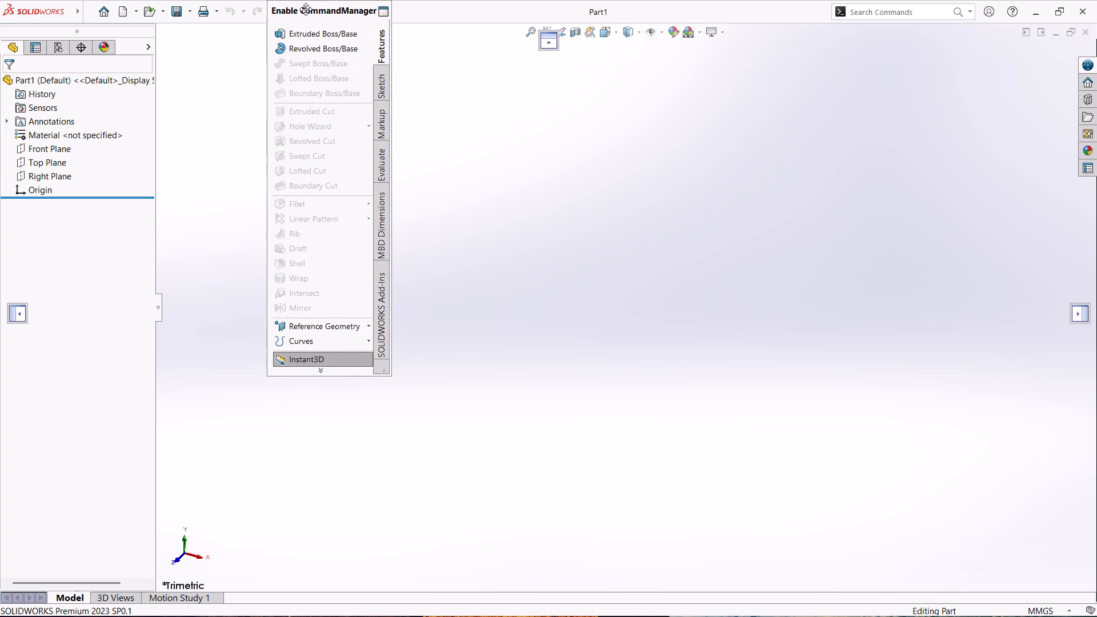
pyautogui.moveTo(306, 9); pyautogui.dragTo(545, 41)
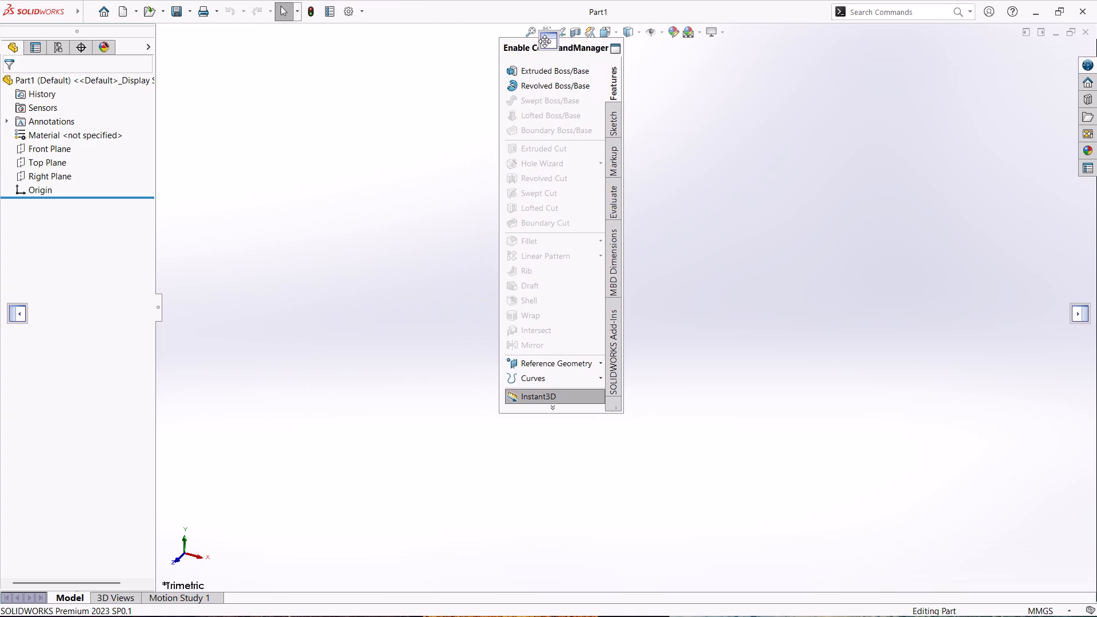
pyautogui.click(397, 165)
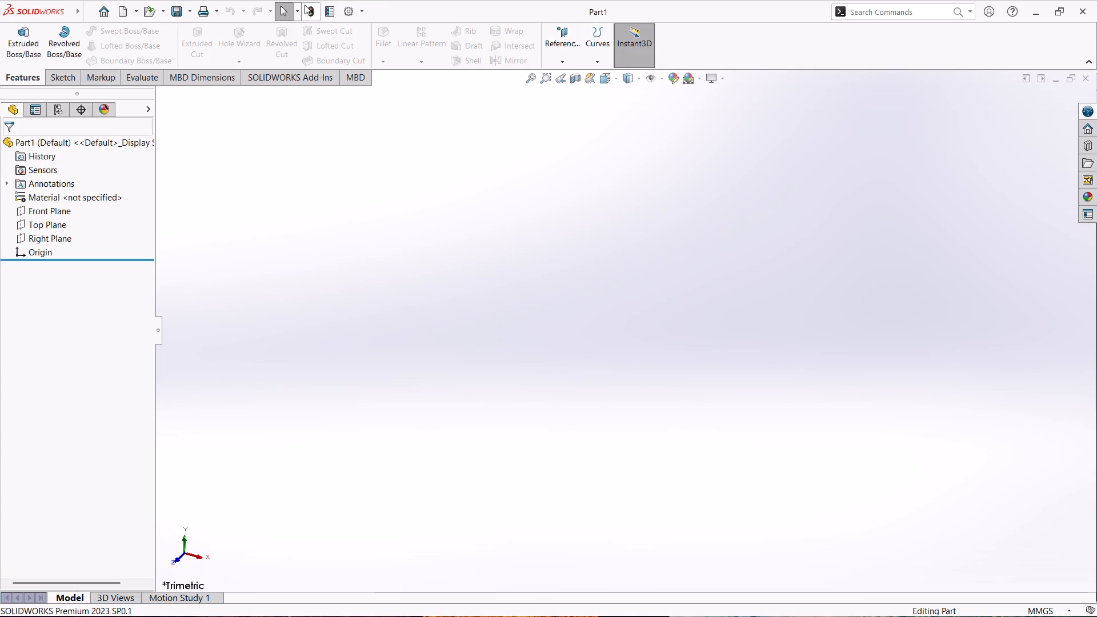
# Start a new sketch on the Front Plane.
pyautogui.click(74, 85)
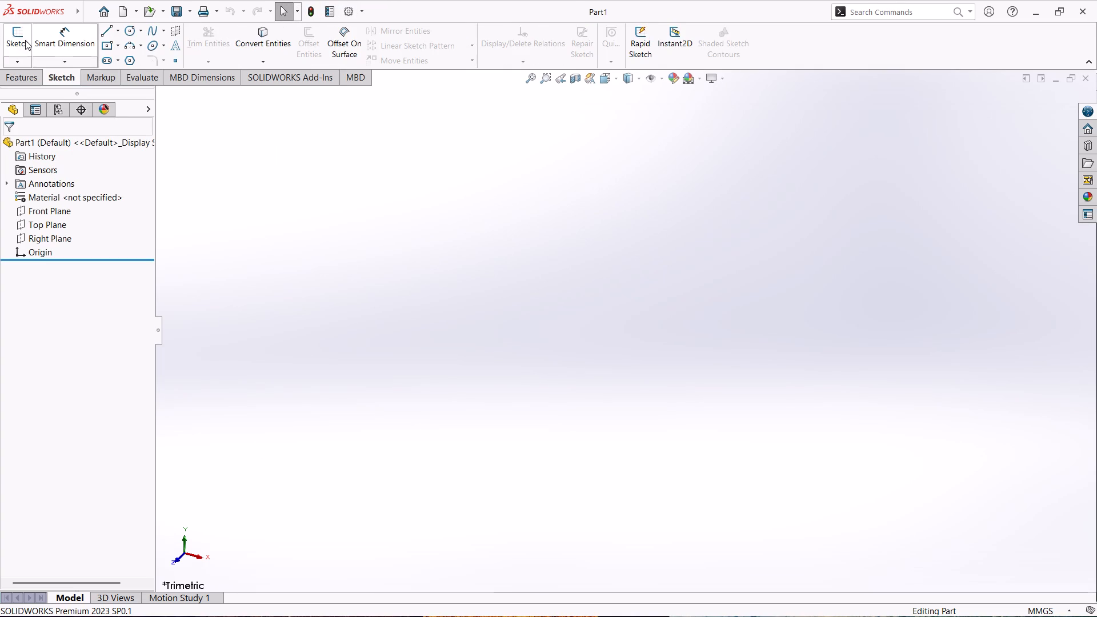
pyautogui.click(25, 41)
pyautogui.click(465, 179)
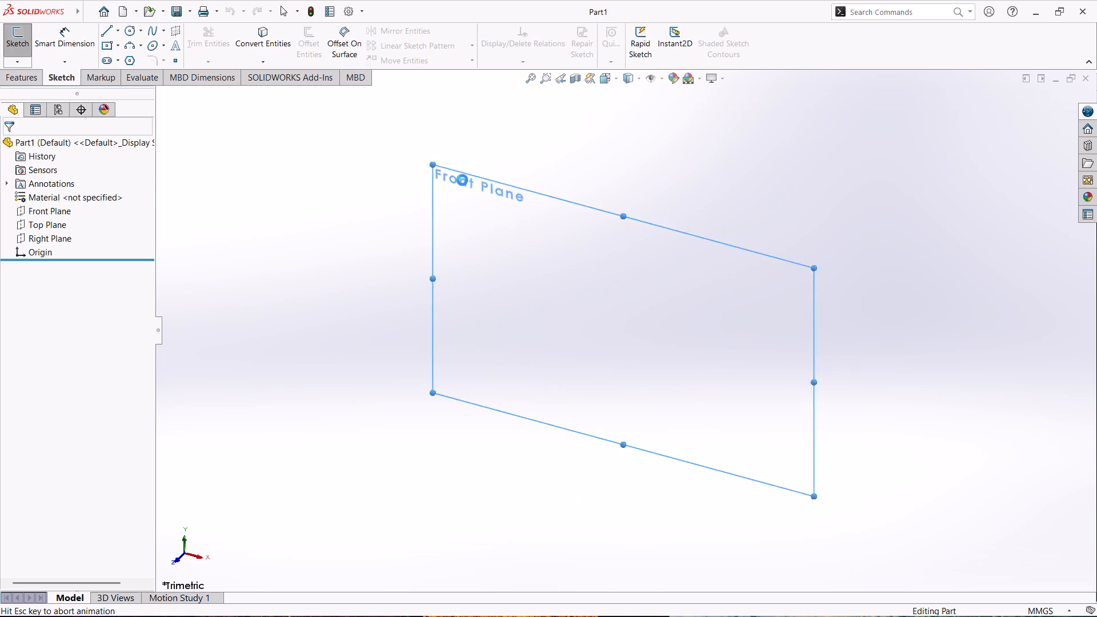
# Draw a vertical and a horizontal centerline of infinite length, both passing through the origin.
pyautogui.click(116, 31)
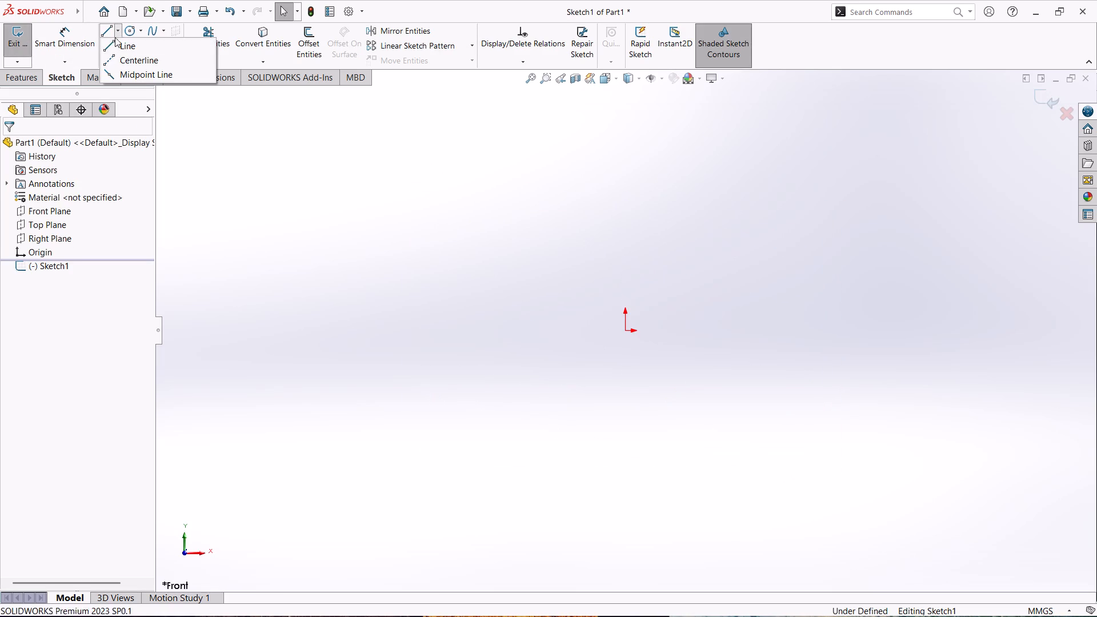
pyautogui.click(117, 55)
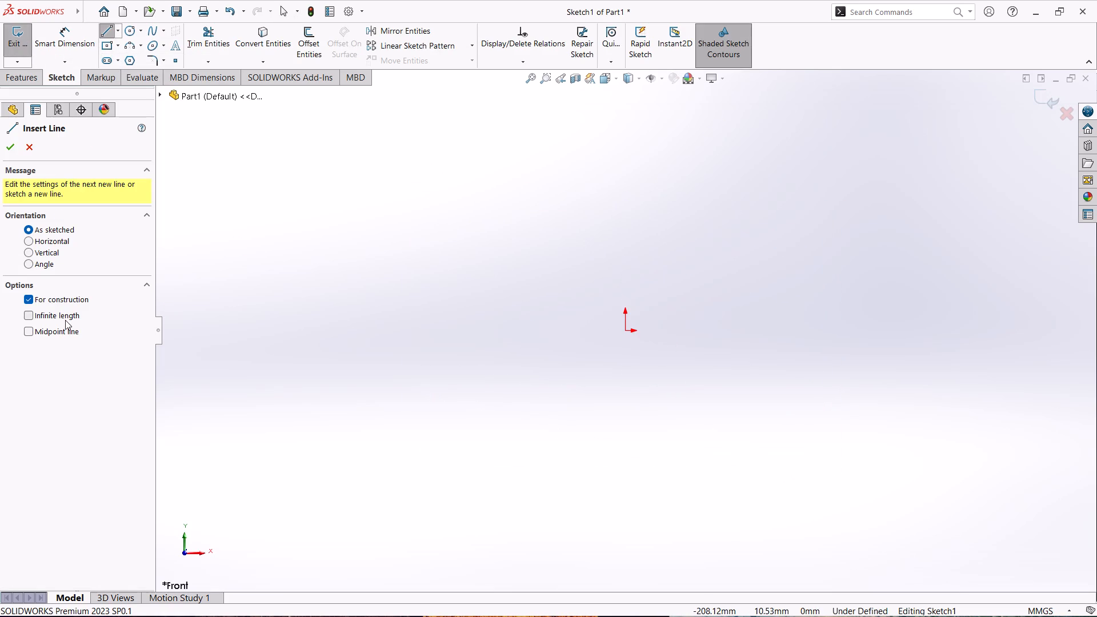
pyautogui.click(65, 320)
pyautogui.click(624, 330)
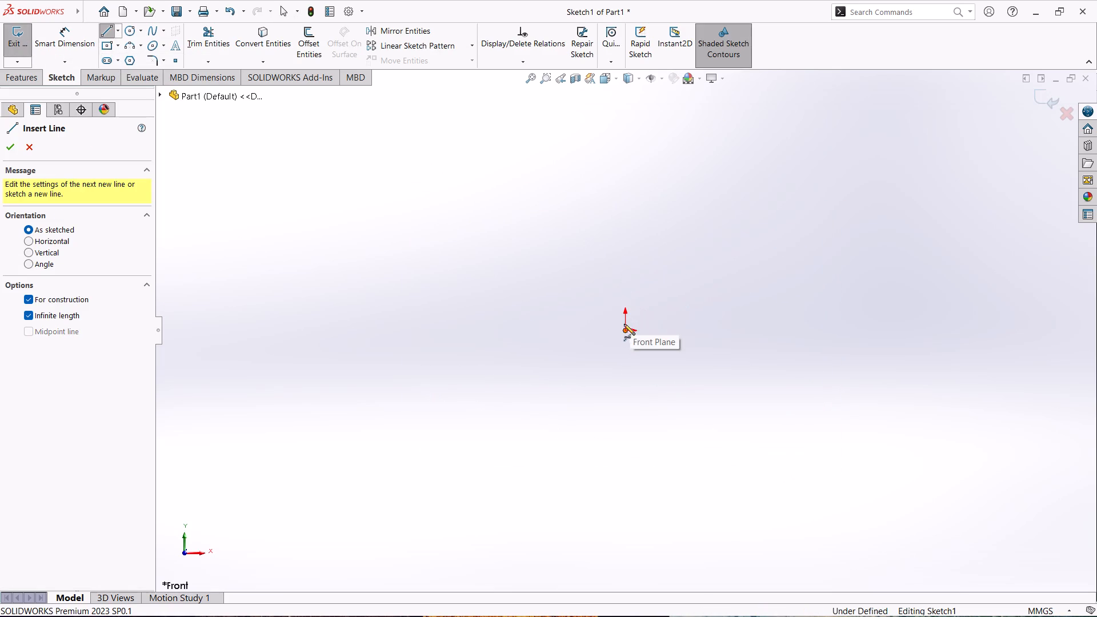
pyautogui.click(624, 278)
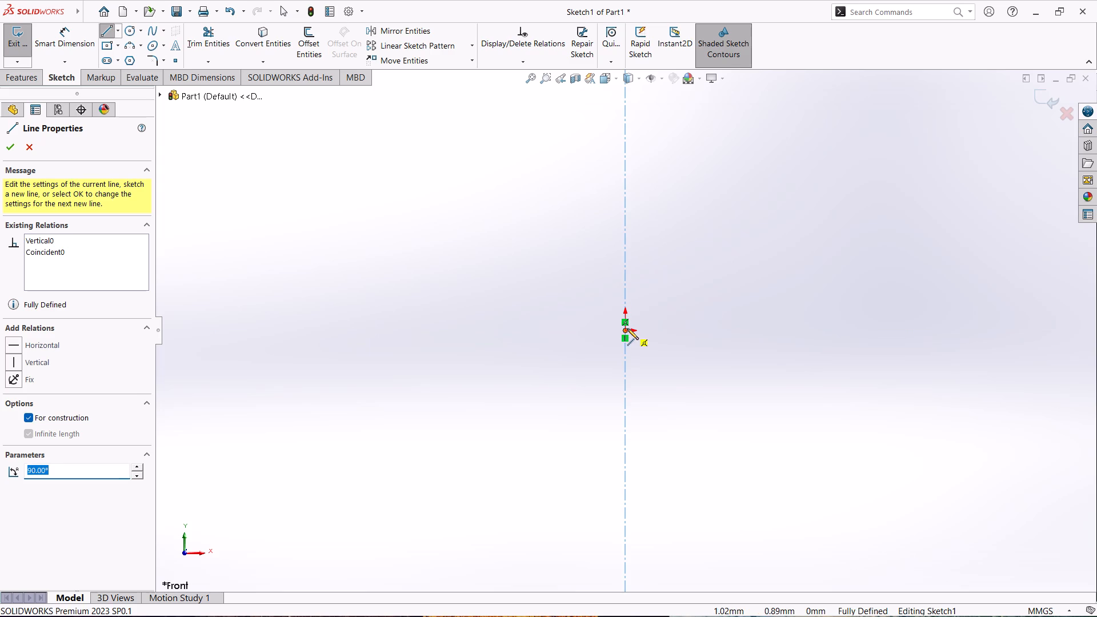
pyautogui.click(626, 328)
pyautogui.click(656, 330)
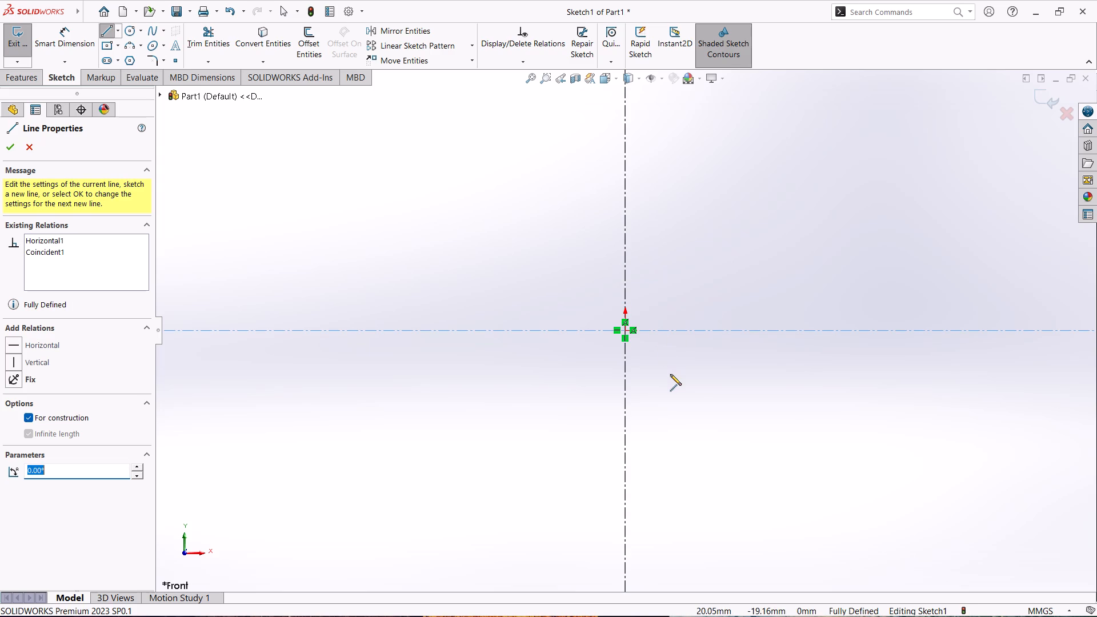
pyautogui.press('Escape')
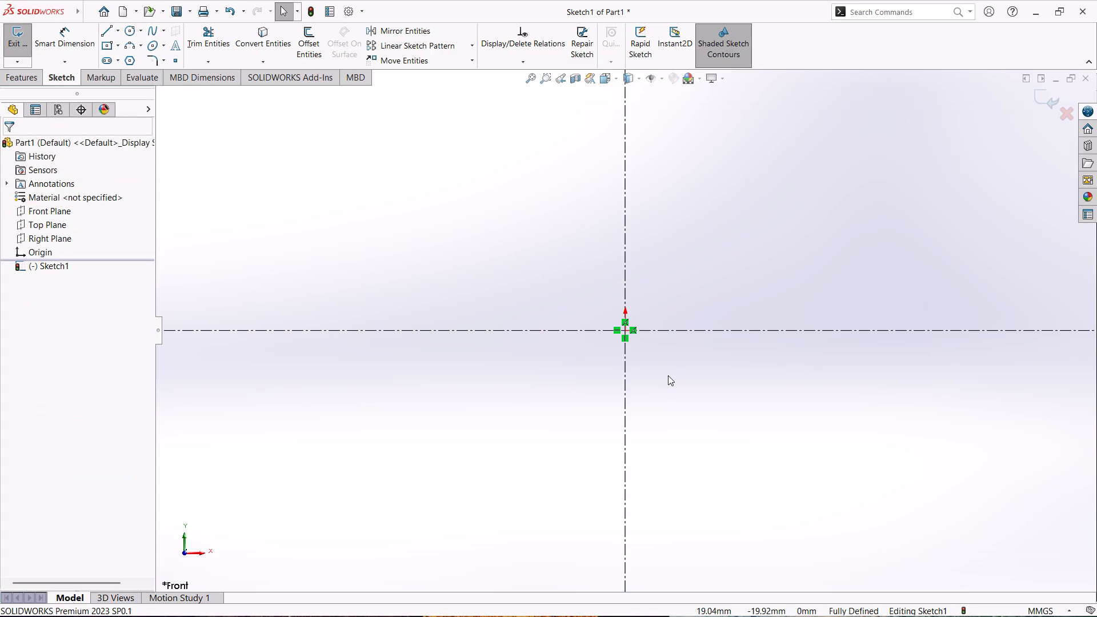
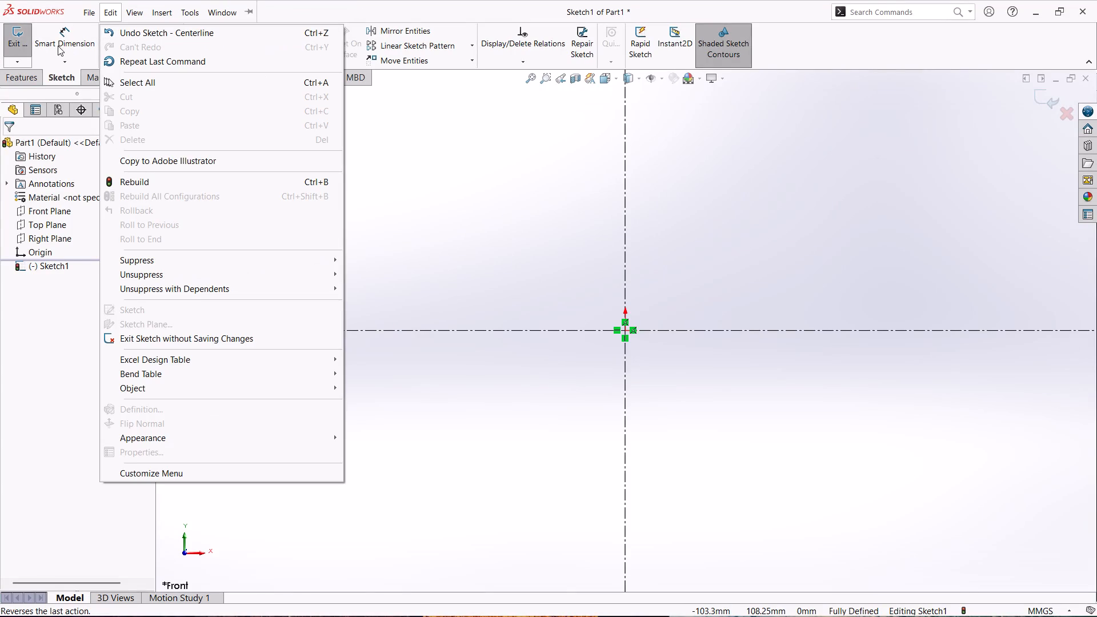
# Draw connected lines from the vertical centerline above the origin: about 26 mm across, 14 mm up, 13 mm back and 28 mm up.
pyautogui.click(468, 163)
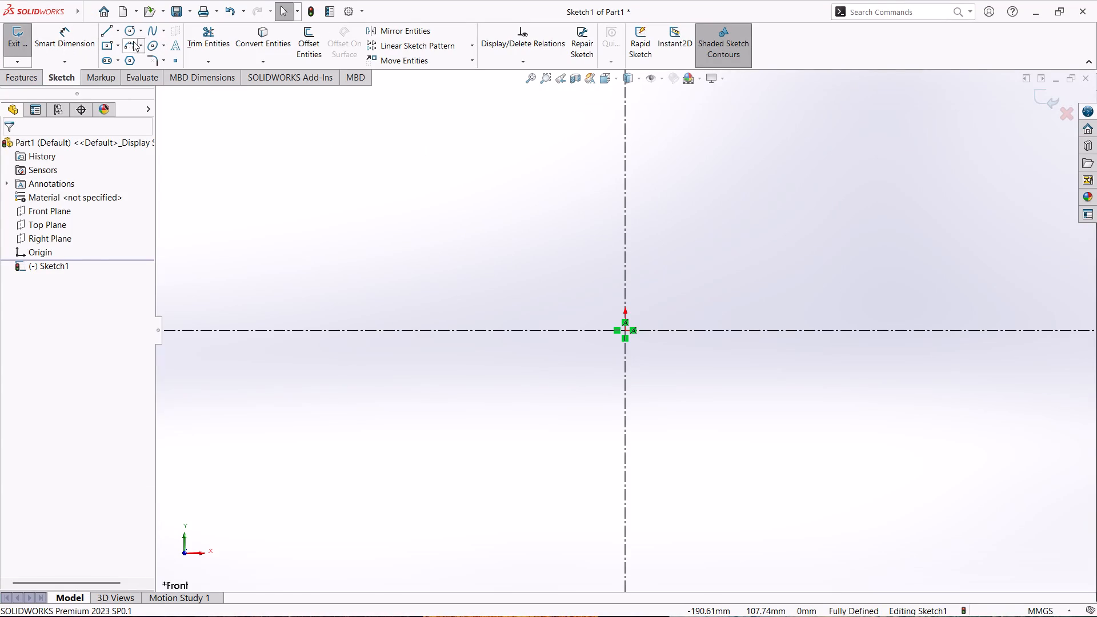
pyautogui.click(111, 30)
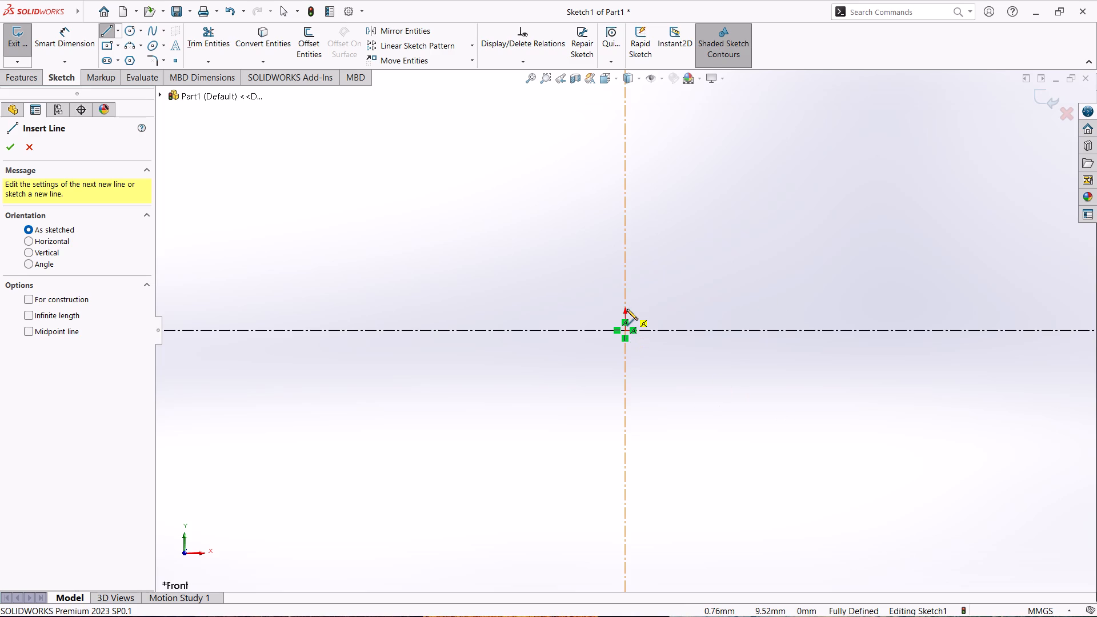
pyautogui.scroll(4, 627, 309)
pyautogui.scroll(-4, 627, 309)
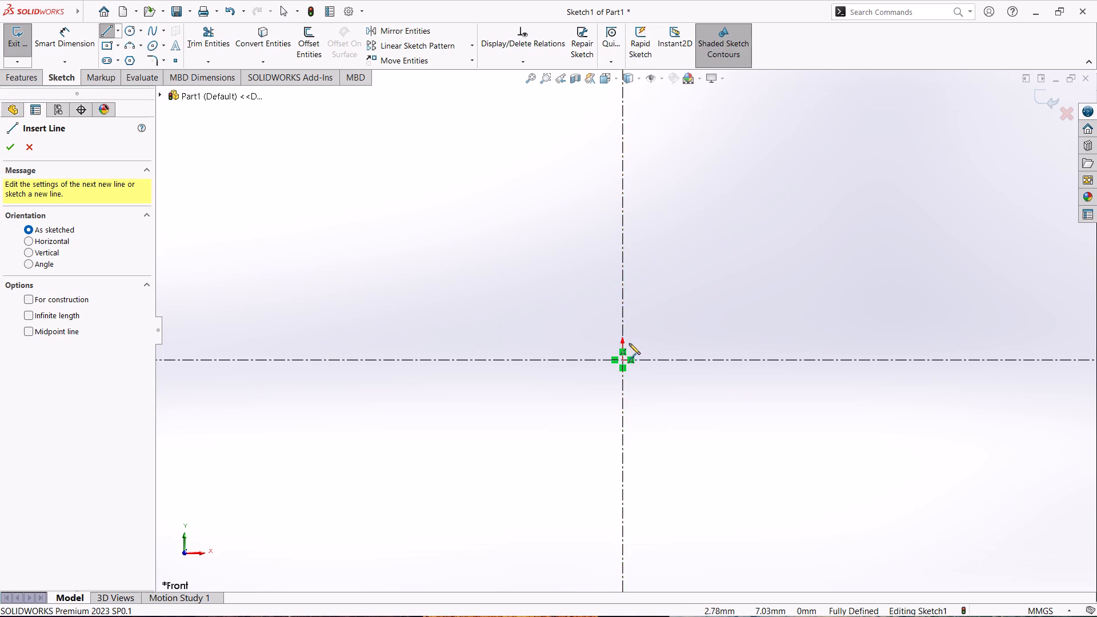
pyautogui.click(622, 336)
pyautogui.click(683, 337)
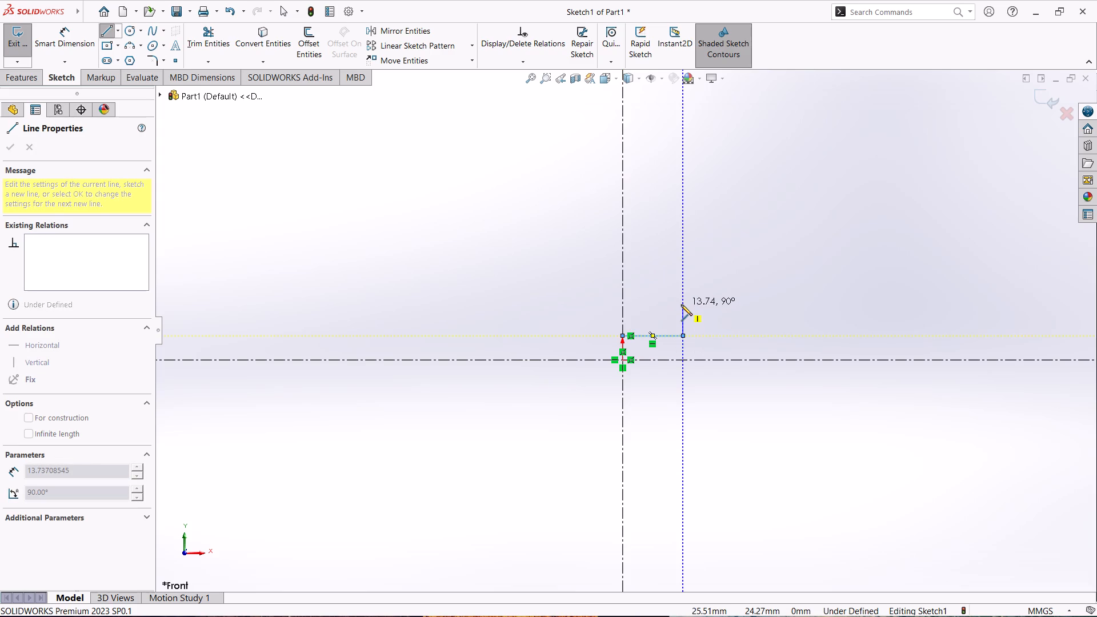
pyautogui.click(681, 305)
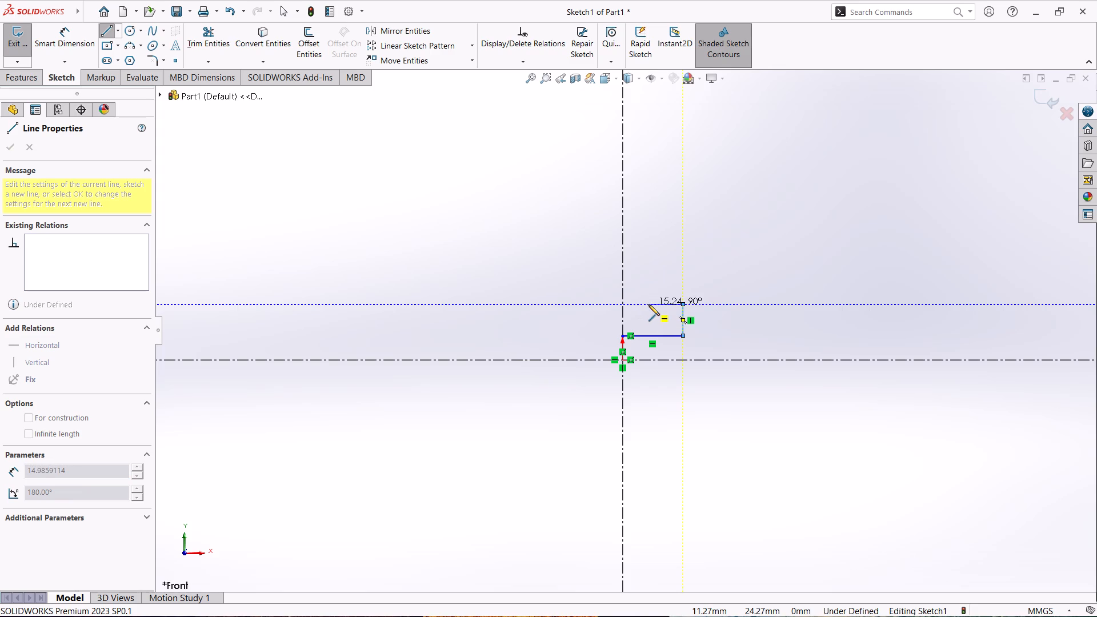
pyautogui.click(650, 304)
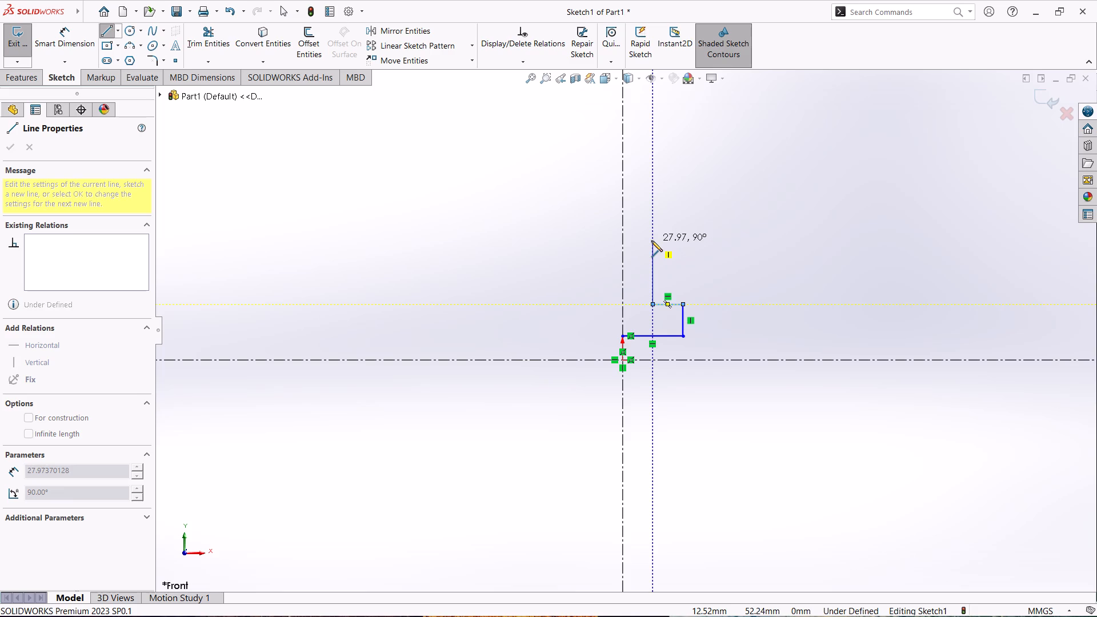
pyautogui.click(651, 241)
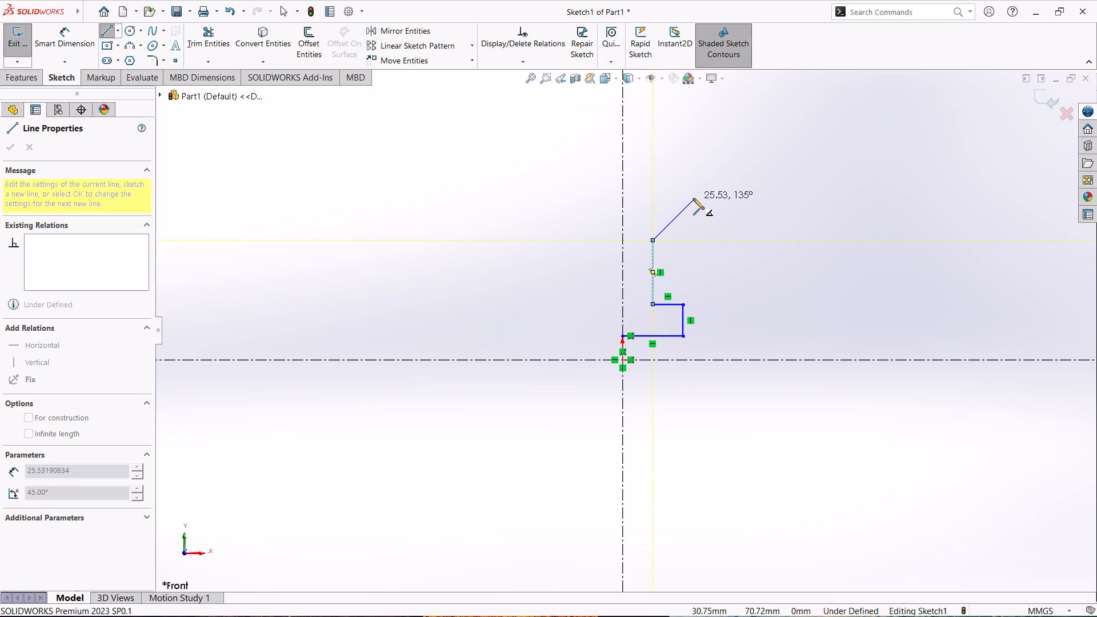
# Continue the profile with a 45° line about 25.5 mm long, a short vertical-horizontal rim step, and a parallel line ending on the vertical centerline.
pyautogui.click(692, 198)
pyautogui.click(691, 180)
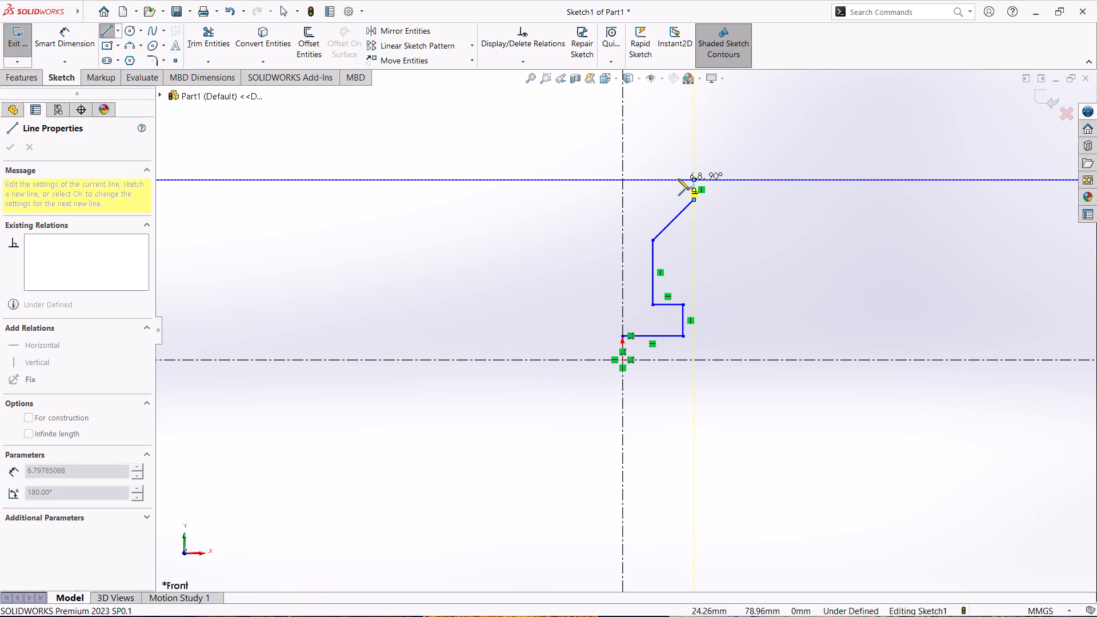
pyautogui.click(678, 179)
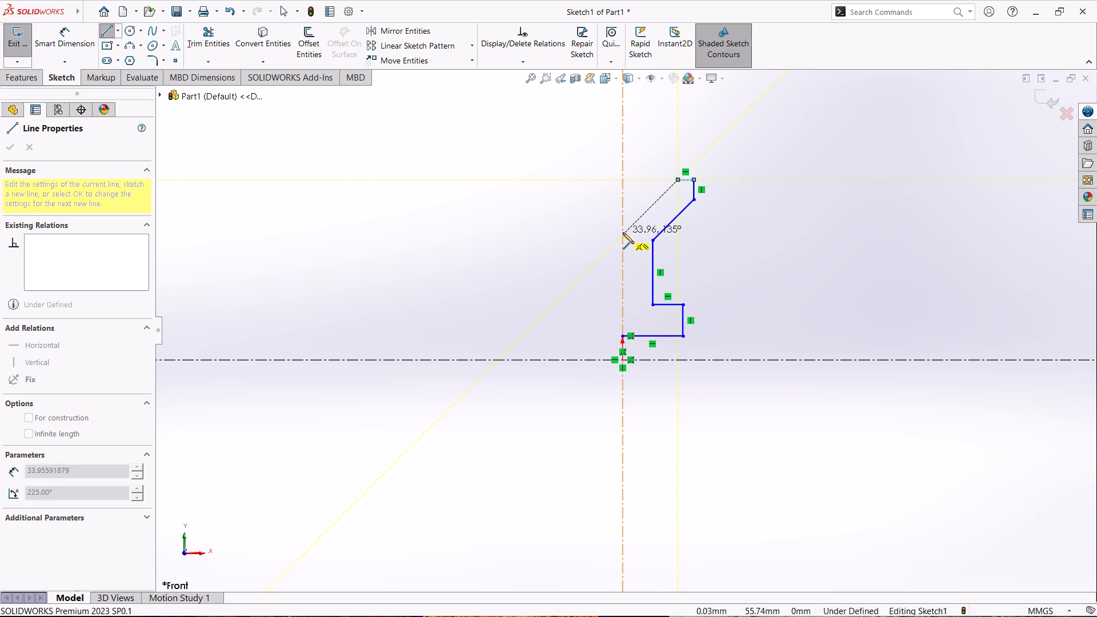
pyautogui.click(621, 234)
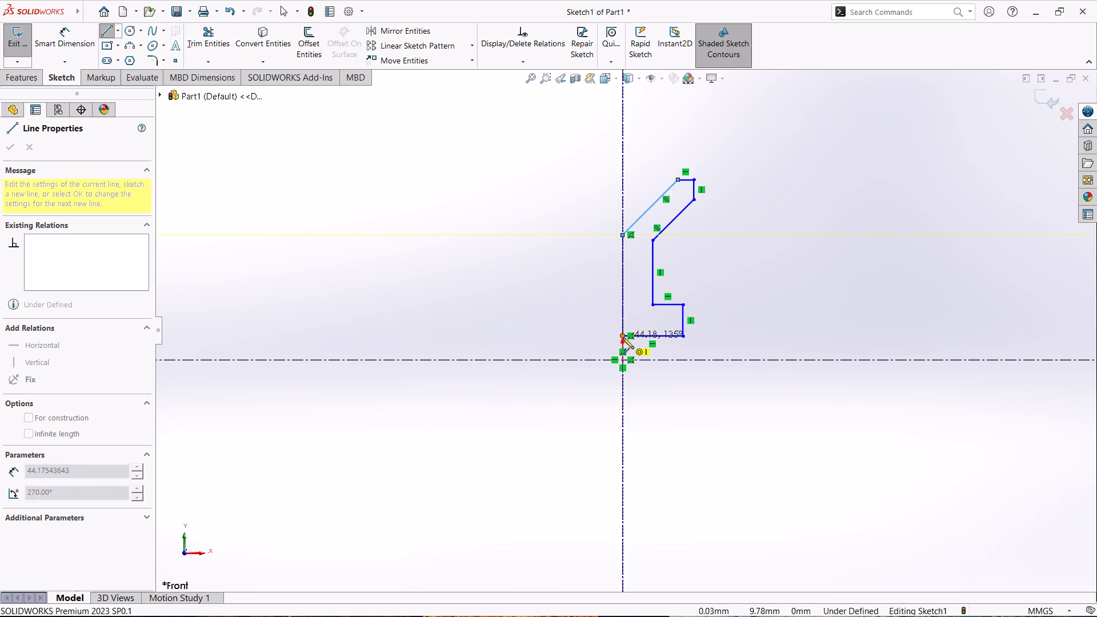
pyautogui.press('Escape')
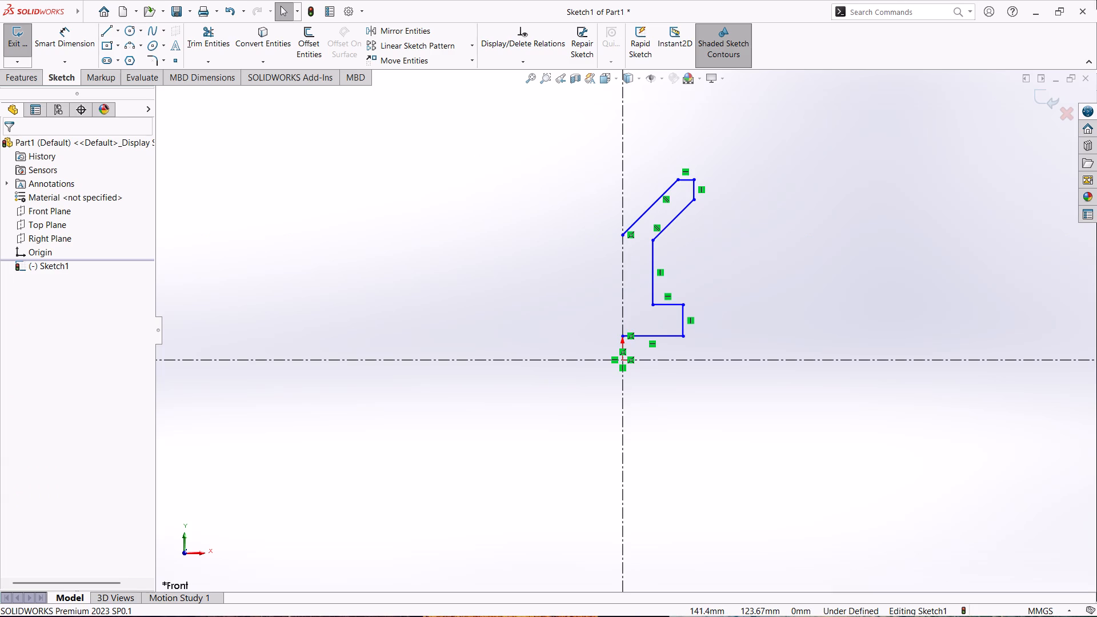
# Dimension the profile's bottom line about the horizontal centerline as a doubled (diameter) distance of 0.75 mm.
pyautogui.click(47, 41)
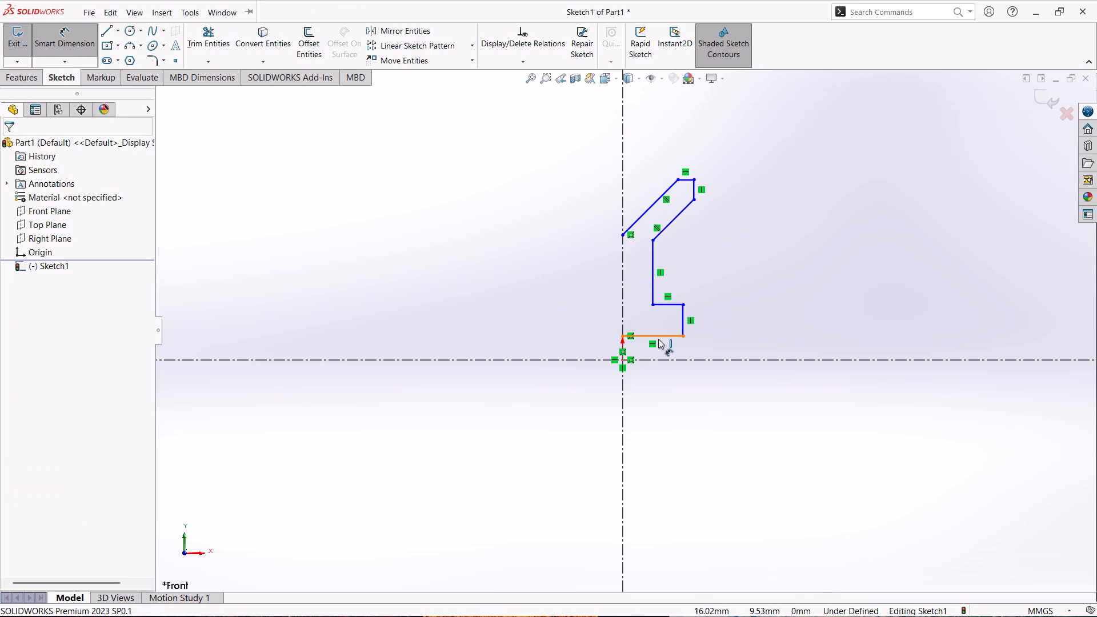
pyautogui.click(662, 334)
pyautogui.click(668, 359)
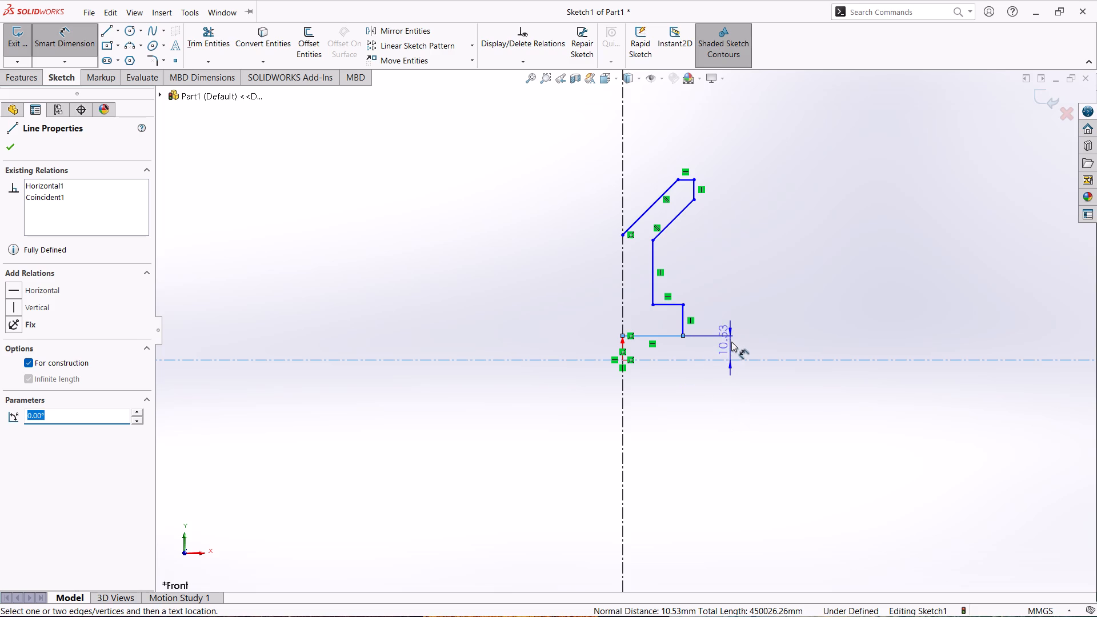
pyautogui.click(743, 413)
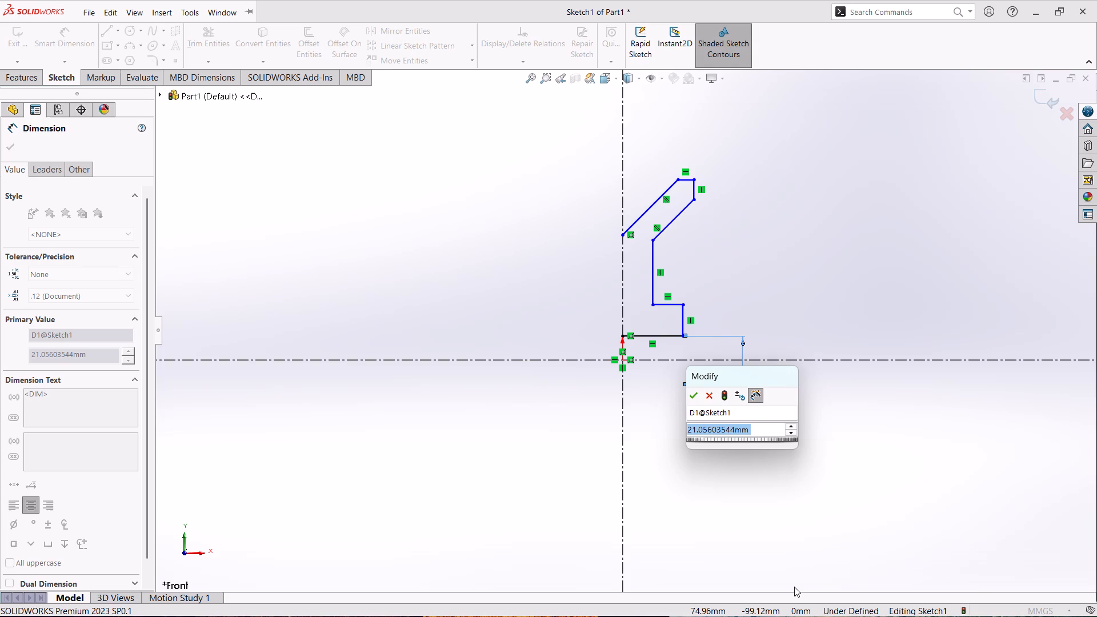
pyautogui.write('.75')
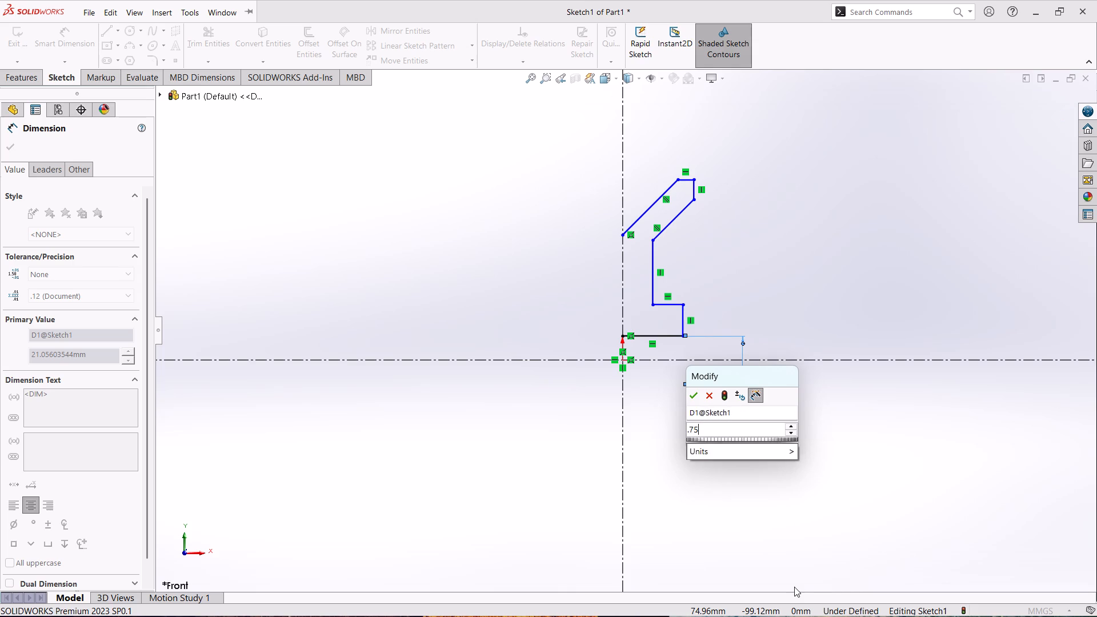
pyautogui.press('Return')
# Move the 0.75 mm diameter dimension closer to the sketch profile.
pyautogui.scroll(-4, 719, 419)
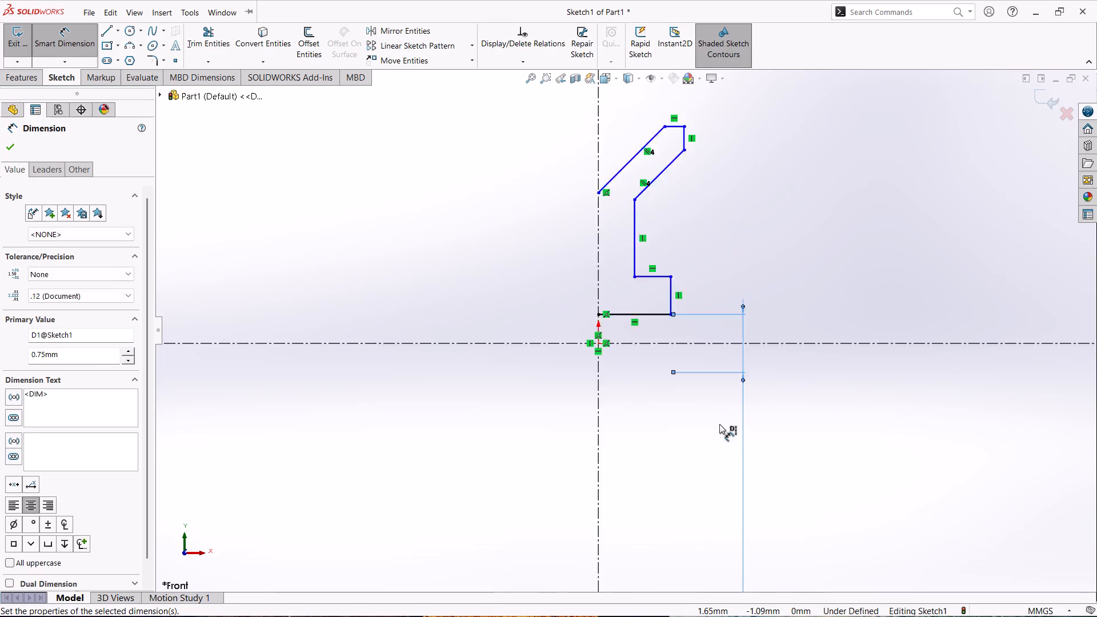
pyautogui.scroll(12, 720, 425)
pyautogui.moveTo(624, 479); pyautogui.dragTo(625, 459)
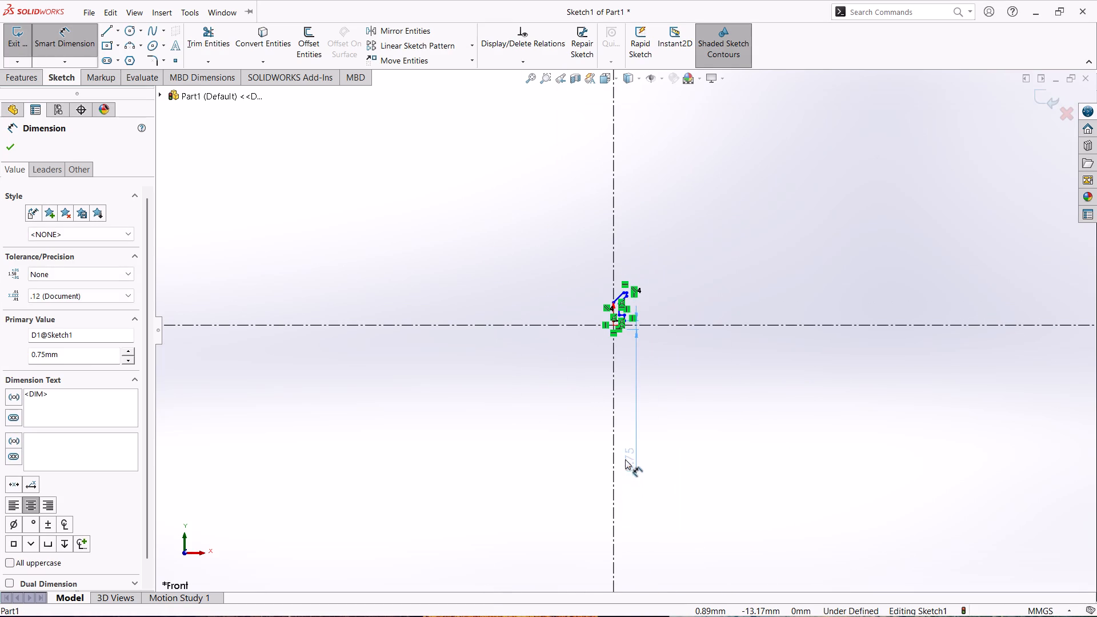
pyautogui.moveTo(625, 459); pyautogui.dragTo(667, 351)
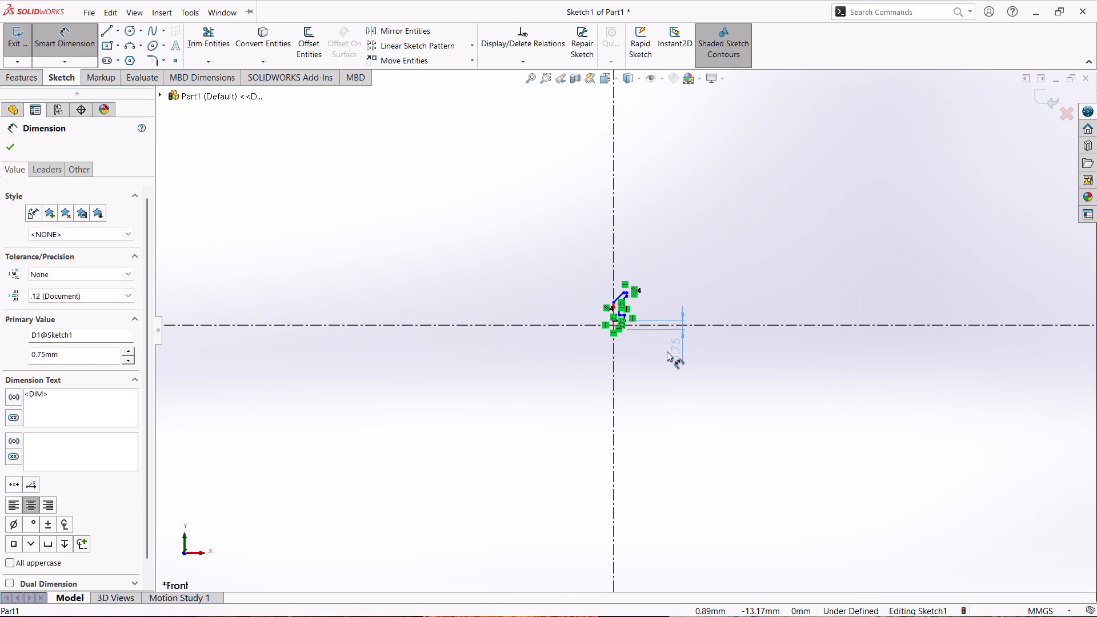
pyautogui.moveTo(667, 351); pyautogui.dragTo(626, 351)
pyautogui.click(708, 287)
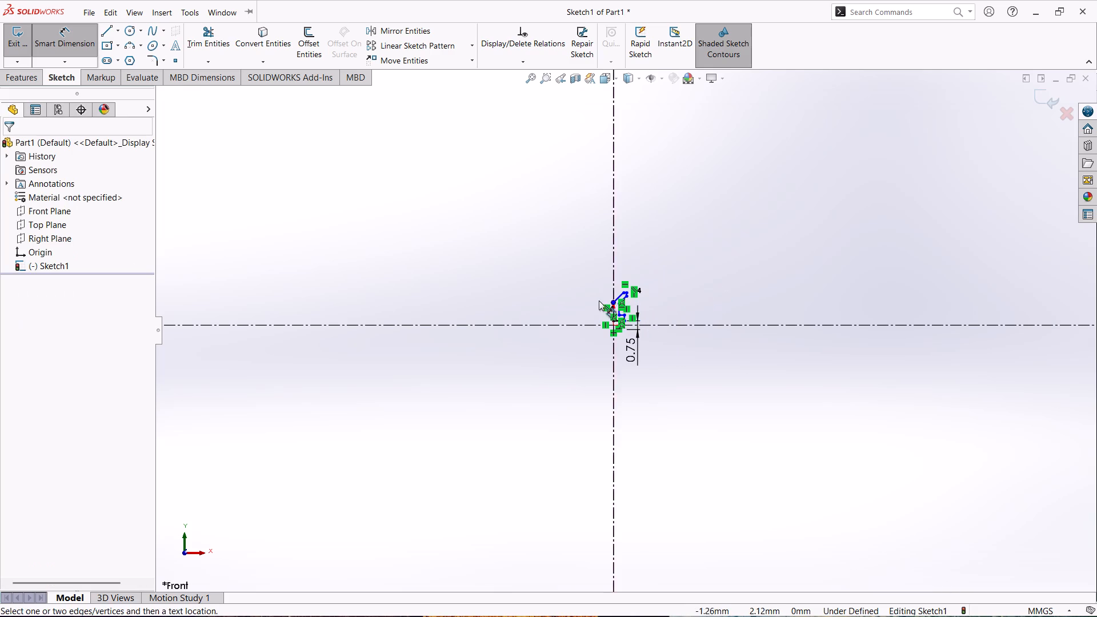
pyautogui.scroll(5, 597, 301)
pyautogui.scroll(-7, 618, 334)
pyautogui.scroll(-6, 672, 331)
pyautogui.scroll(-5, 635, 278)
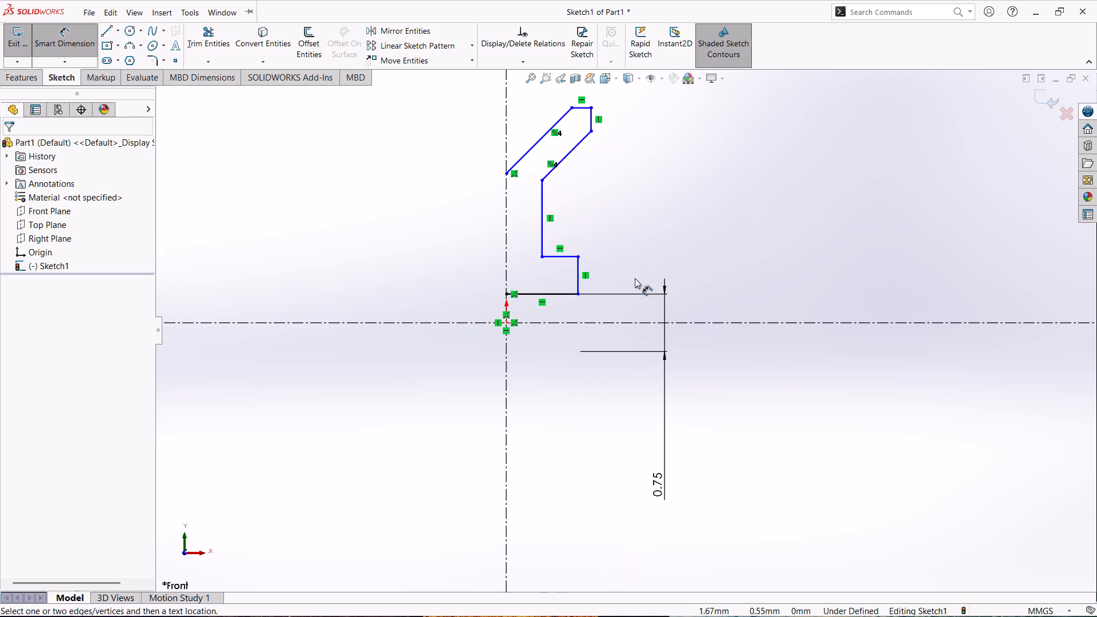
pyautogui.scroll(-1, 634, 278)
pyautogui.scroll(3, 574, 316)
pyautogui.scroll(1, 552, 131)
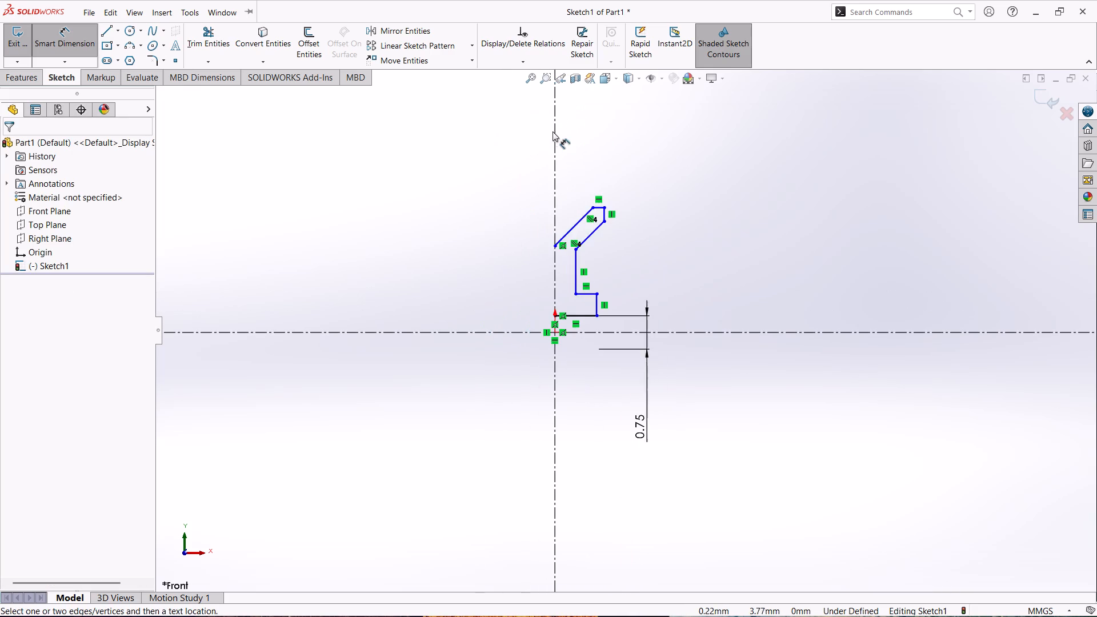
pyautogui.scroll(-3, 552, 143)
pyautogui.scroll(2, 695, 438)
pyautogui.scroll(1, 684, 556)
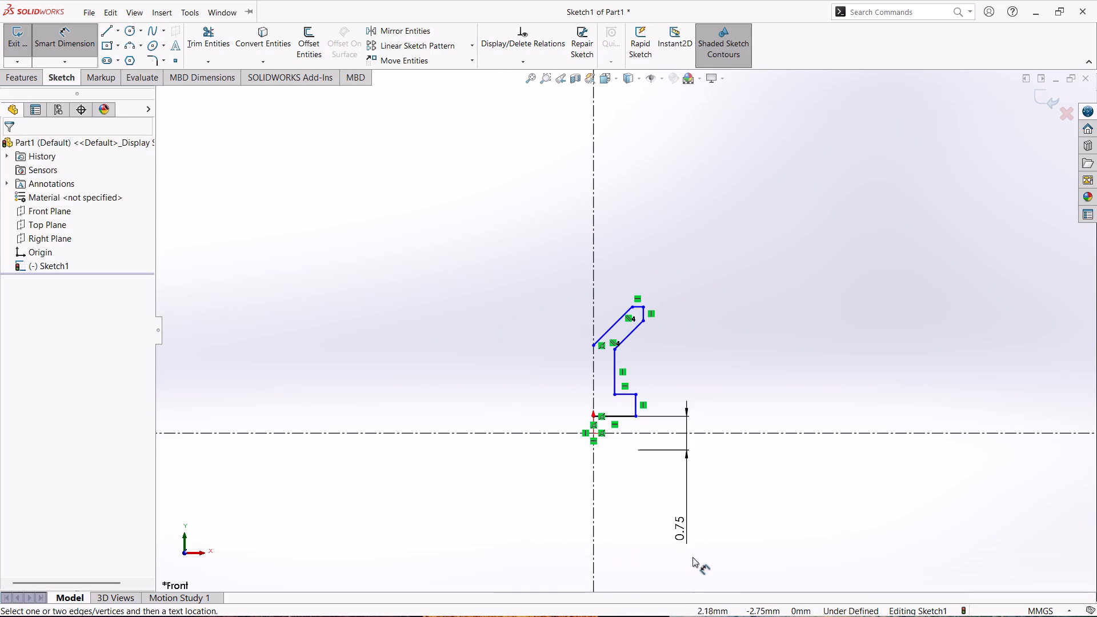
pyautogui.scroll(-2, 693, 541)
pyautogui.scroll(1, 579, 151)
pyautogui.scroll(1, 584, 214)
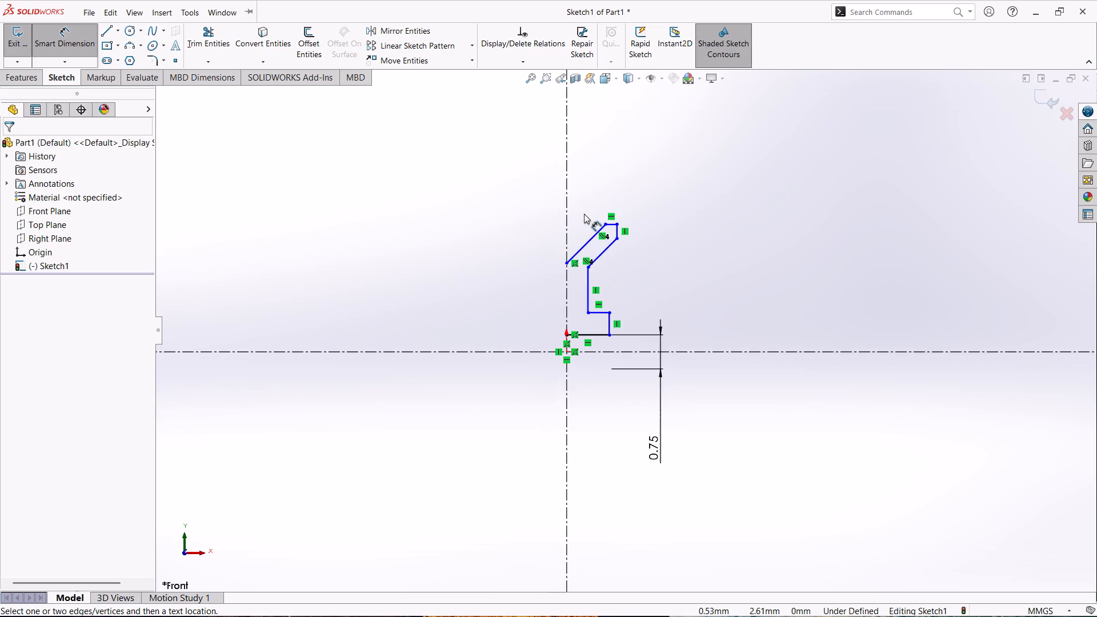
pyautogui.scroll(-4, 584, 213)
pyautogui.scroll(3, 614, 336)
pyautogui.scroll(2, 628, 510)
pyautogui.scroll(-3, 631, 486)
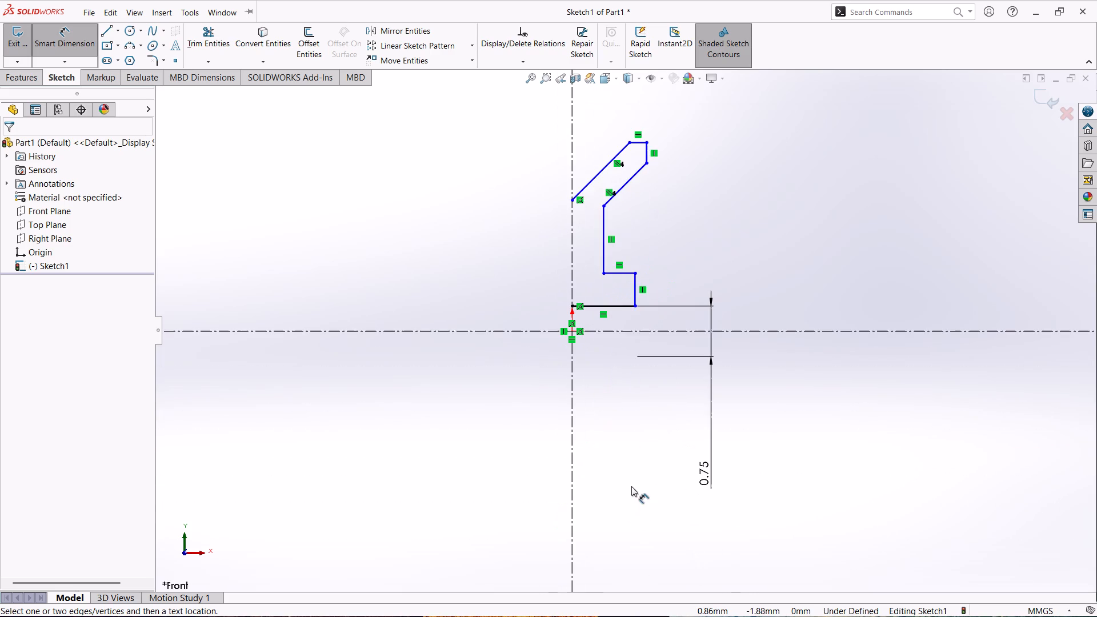
# Place the 0.75 mm dimension text just below its lower extension line, beside the profile.
pyautogui.moveTo(704, 474); pyautogui.dragTo(699, 356)
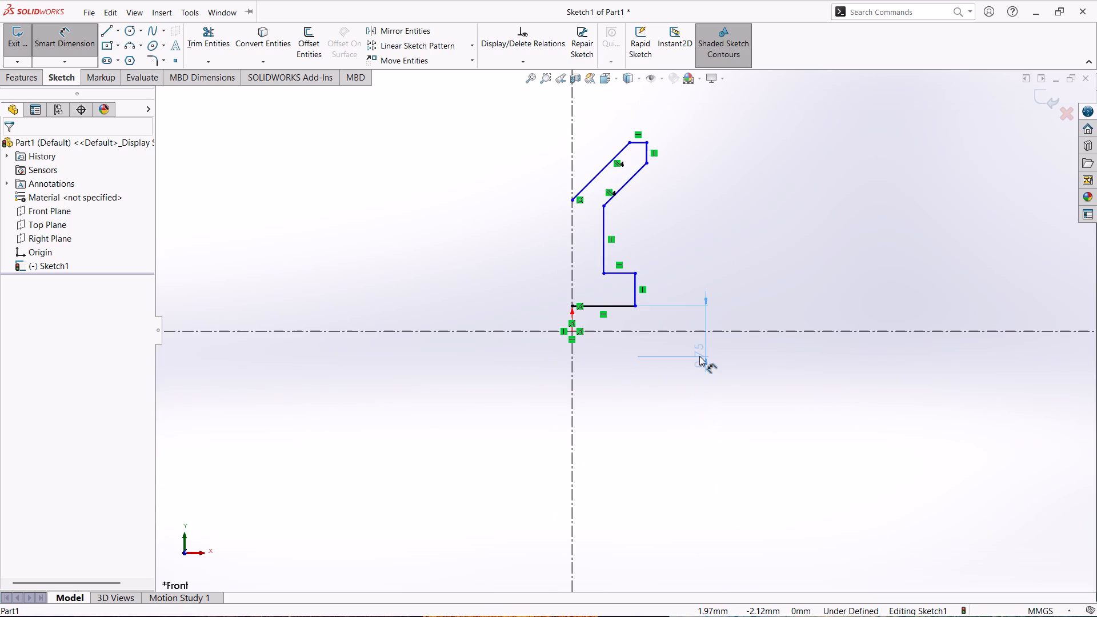
pyautogui.moveTo(699, 356); pyautogui.dragTo(703, 382)
pyautogui.click(713, 225)
# Dimension the hub's upper horizontal line about the horizontal centerline as a doubled (diameter) distance of 2.13 mm.
pyautogui.scroll(1, 627, 135)
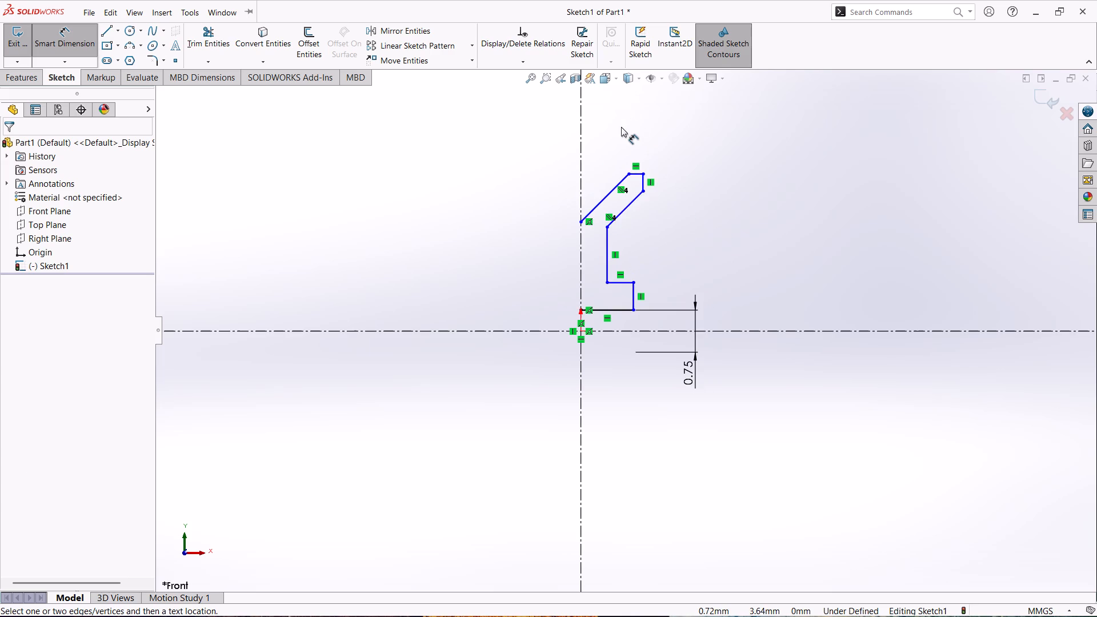
pyautogui.scroll(-3, 621, 127)
pyautogui.scroll(2, 610, 243)
pyautogui.scroll(-2, 629, 318)
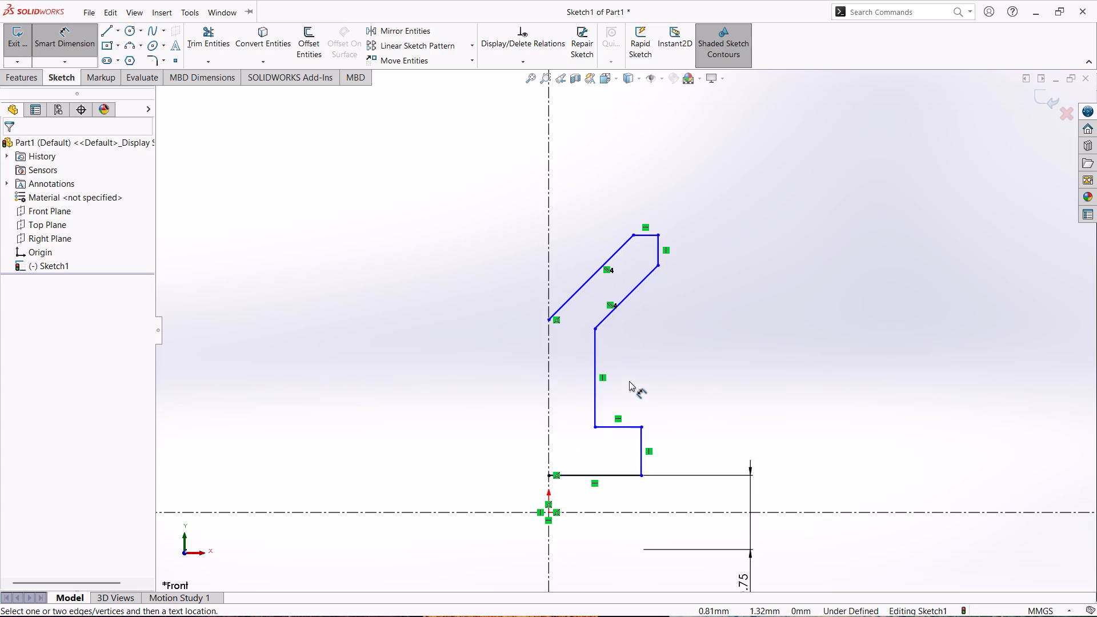
pyautogui.scroll(2, 616, 444)
pyautogui.scroll(-2, 630, 538)
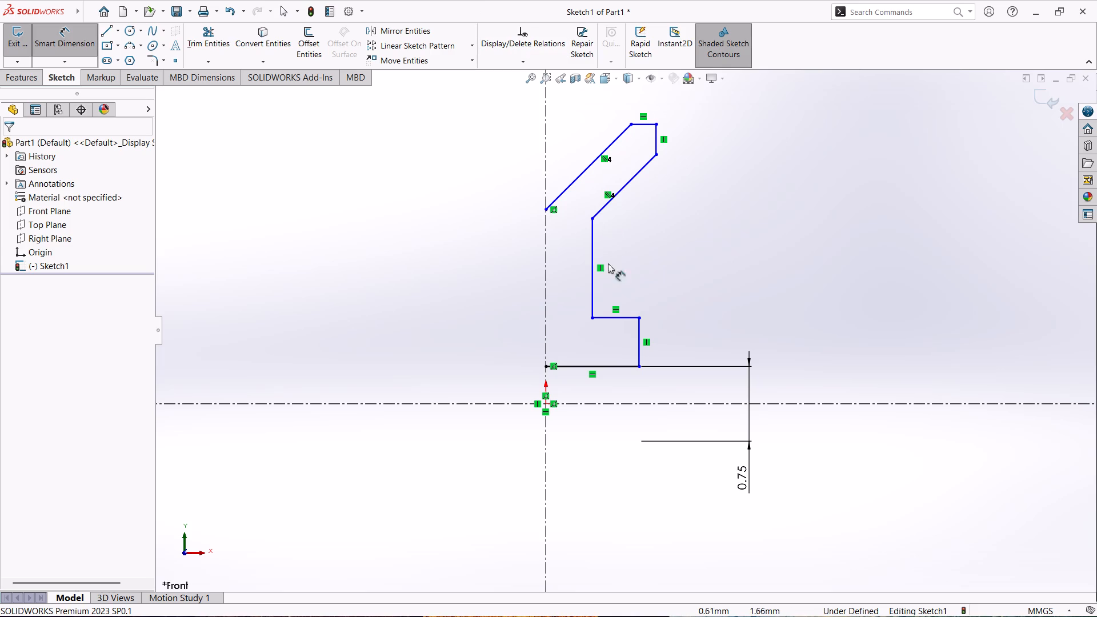
pyautogui.click(622, 315)
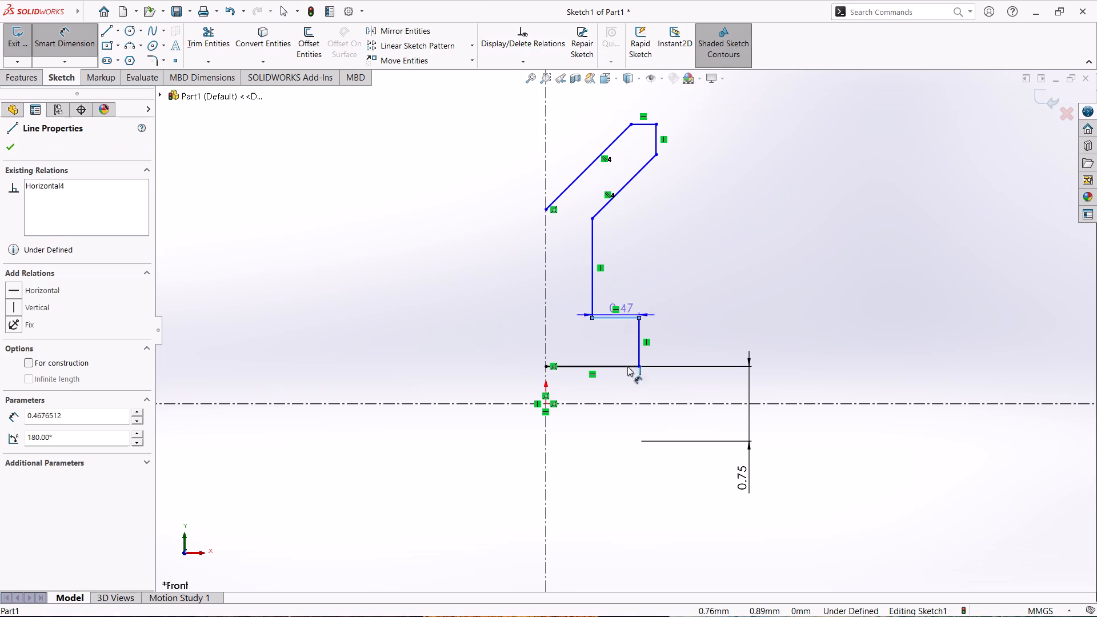
pyautogui.click(621, 403)
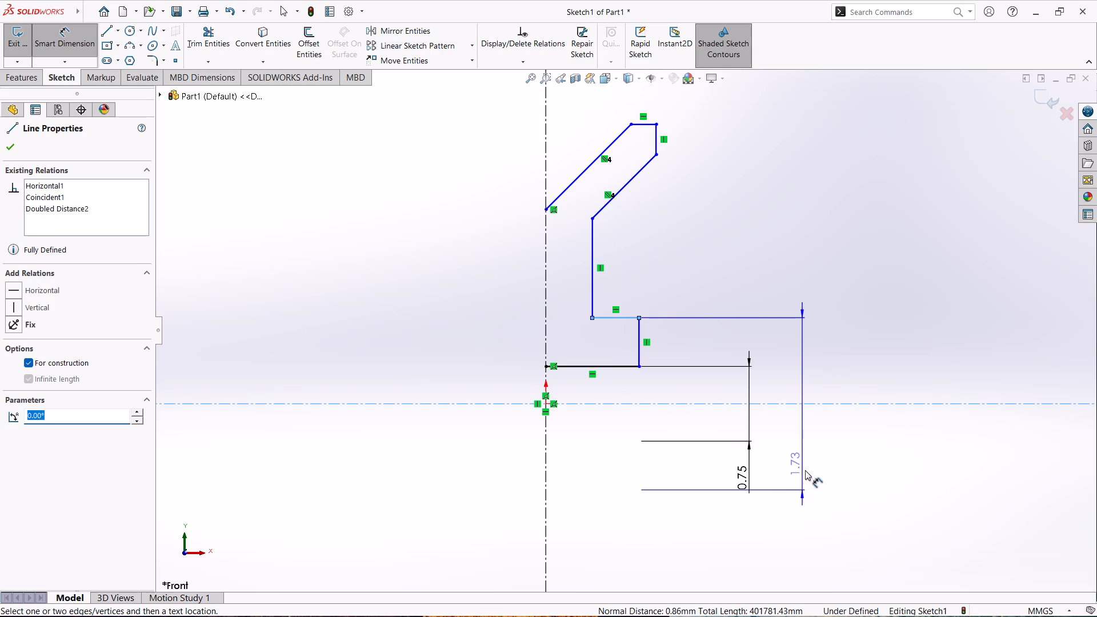
pyautogui.click(806, 475)
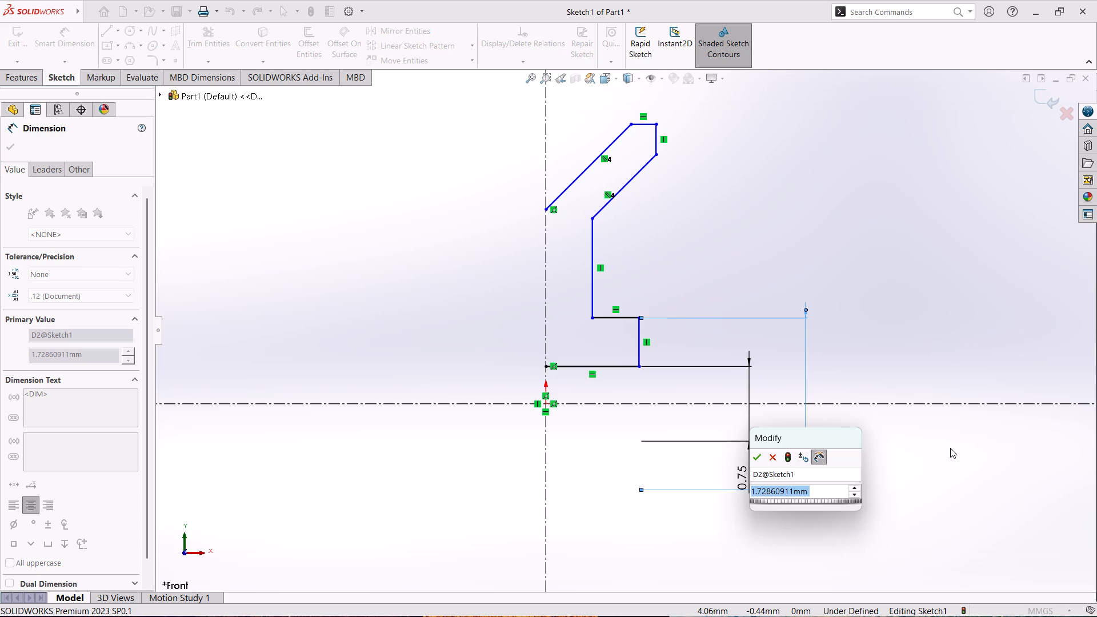
pyautogui.write('2.7')
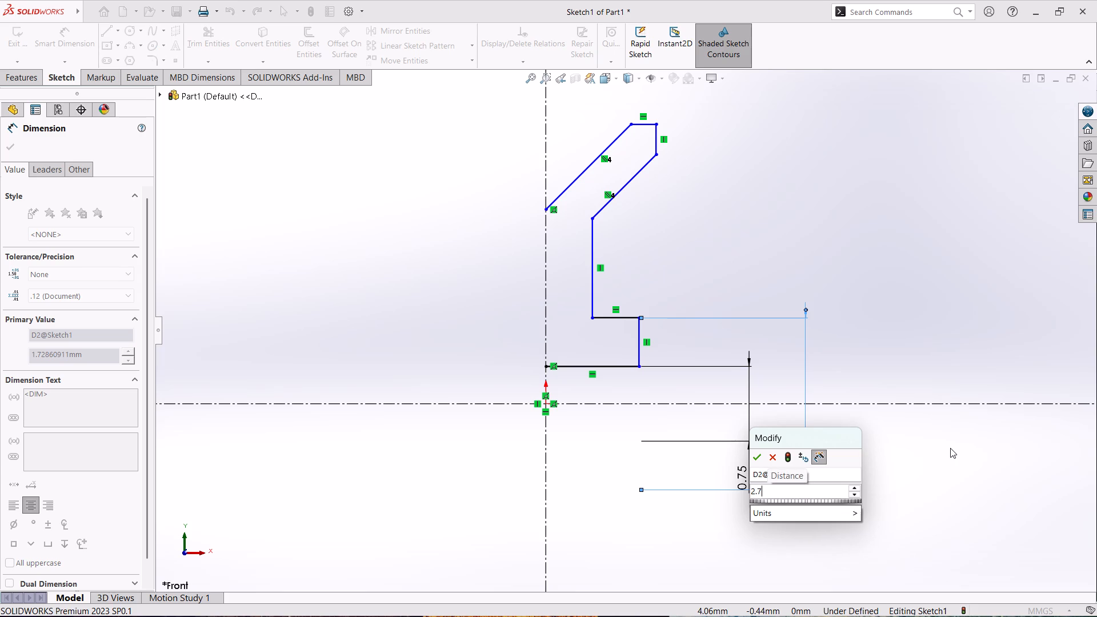
pyautogui.press('BackSpace')
pyautogui.write('13')
pyautogui.press('Return')
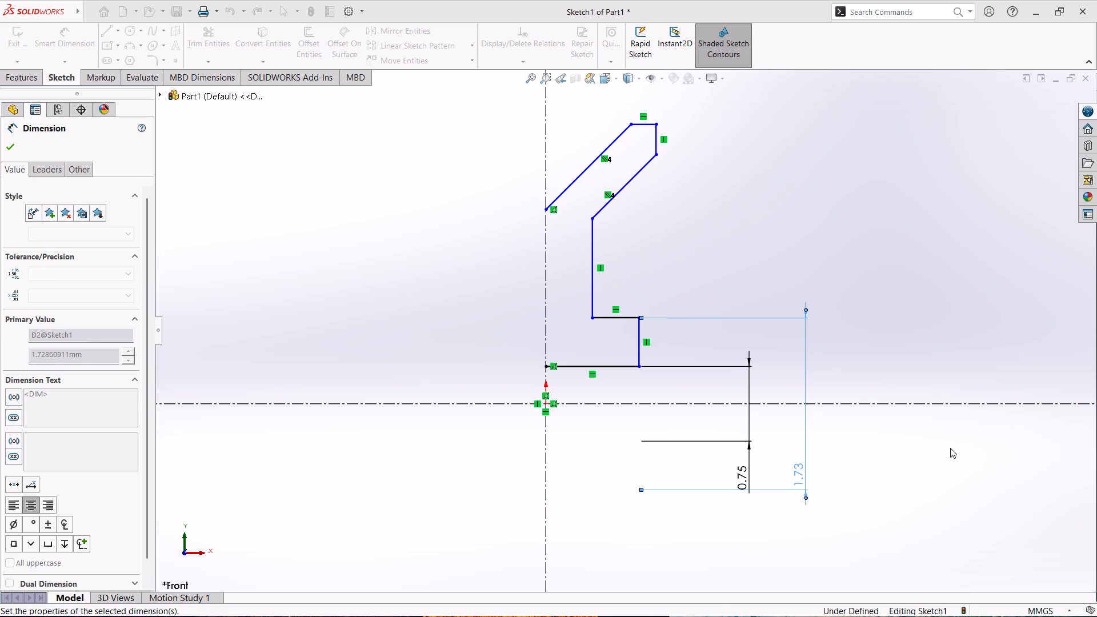
# Dimension the vertical distance between the profile's short top horizontal line and the horizontal centerline, placing it outside the hub dimension.
pyautogui.click(891, 481)
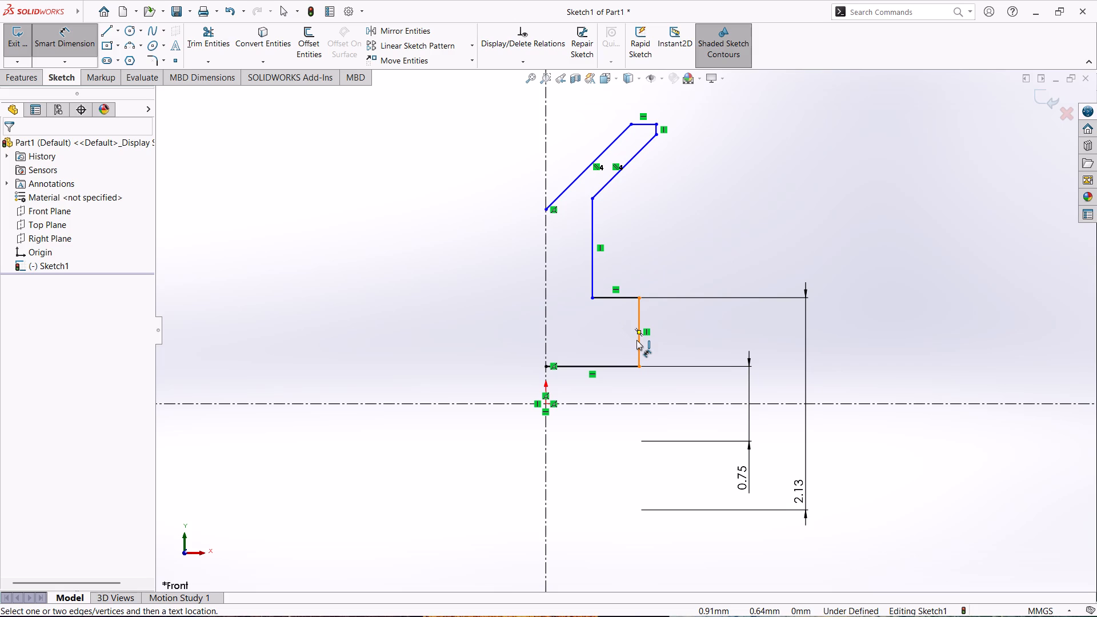
pyautogui.click(644, 125)
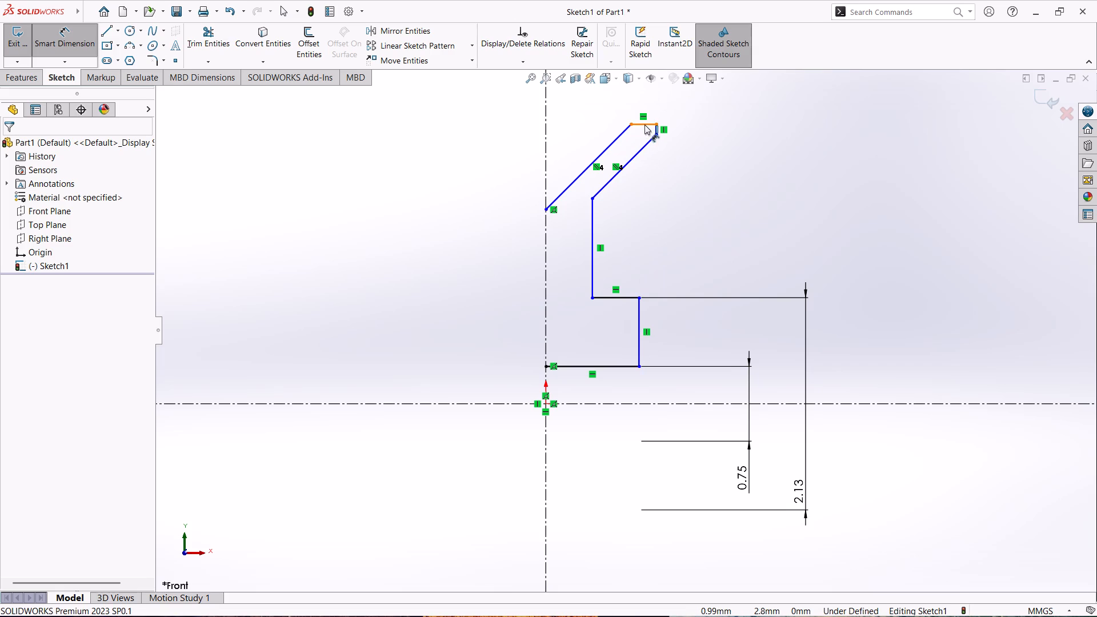
pyautogui.click(623, 403)
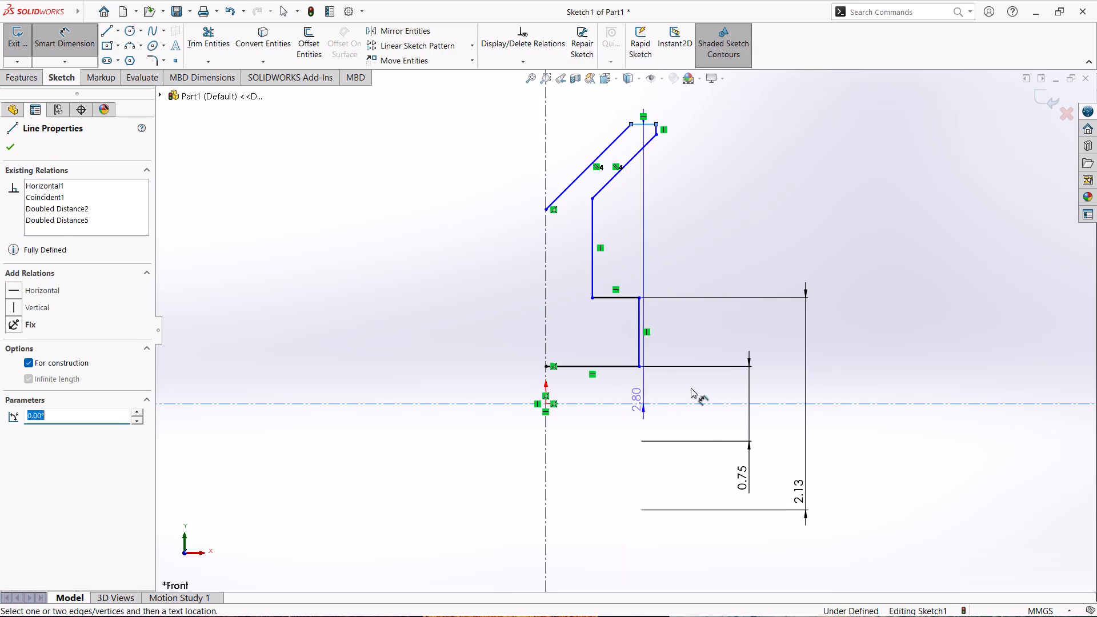
pyautogui.click(876, 281)
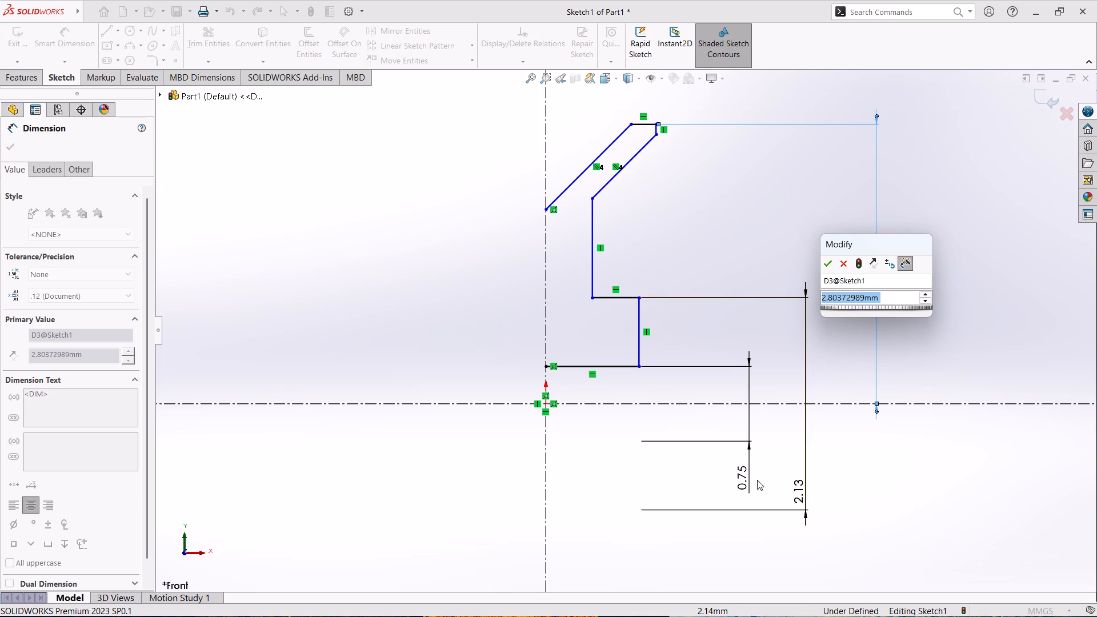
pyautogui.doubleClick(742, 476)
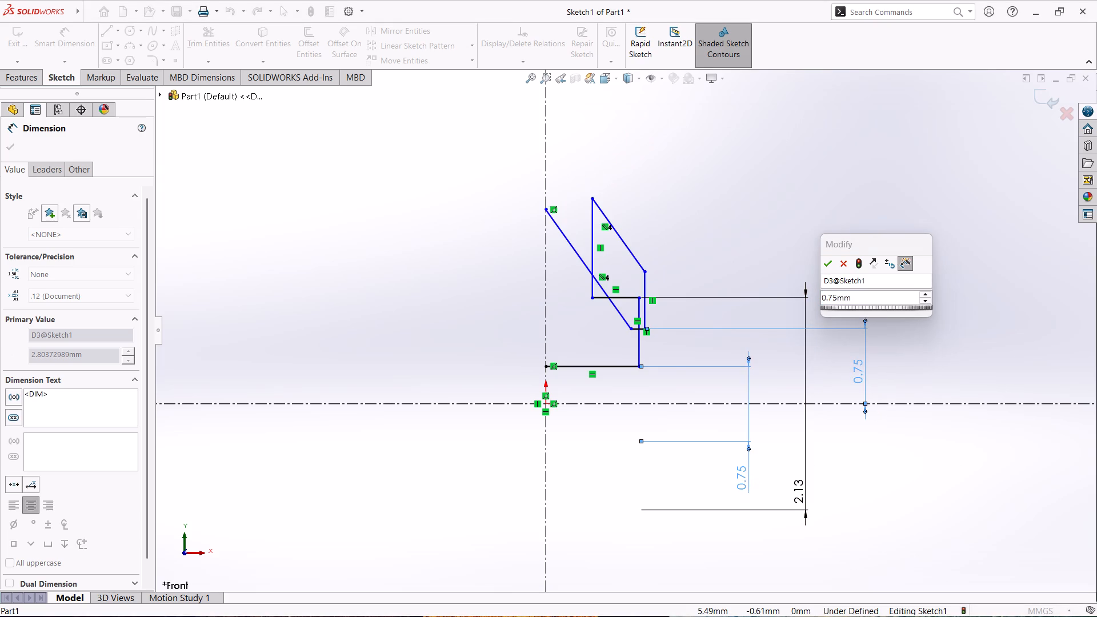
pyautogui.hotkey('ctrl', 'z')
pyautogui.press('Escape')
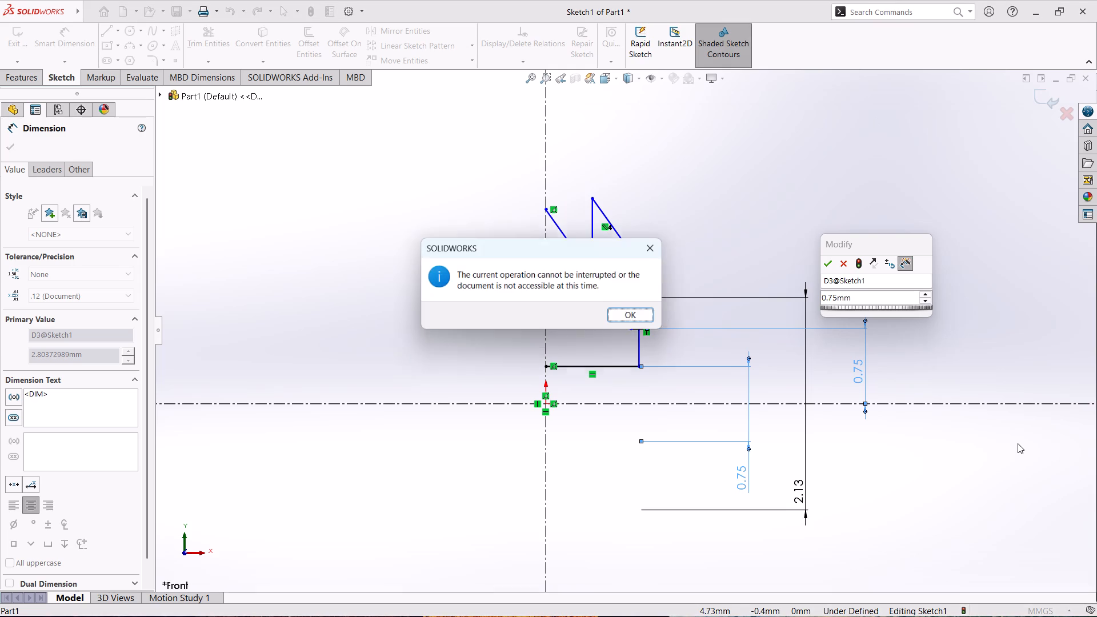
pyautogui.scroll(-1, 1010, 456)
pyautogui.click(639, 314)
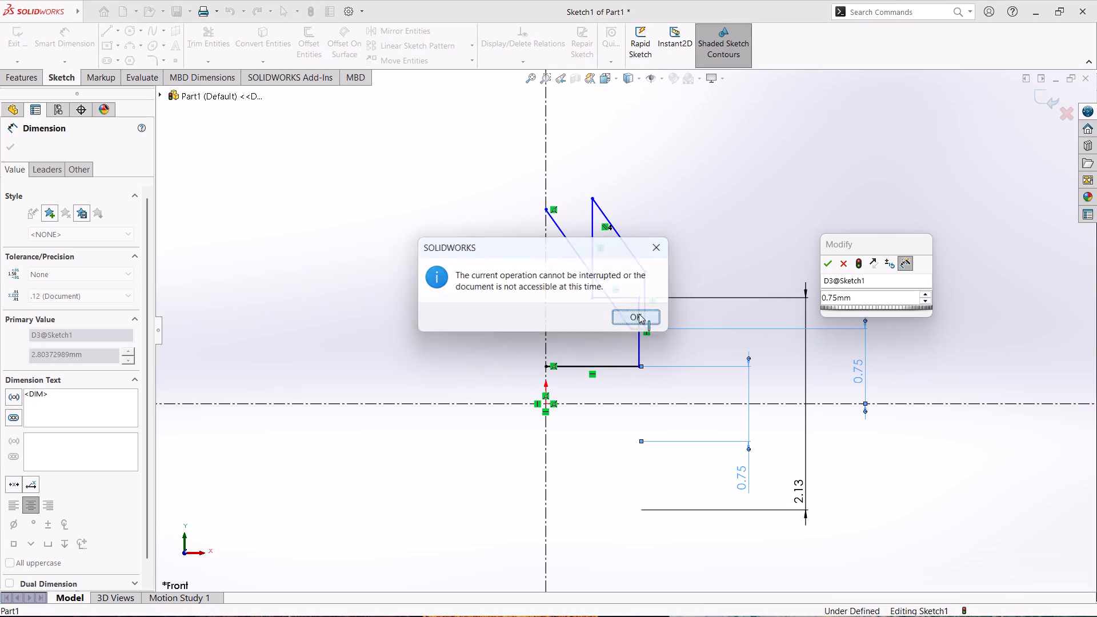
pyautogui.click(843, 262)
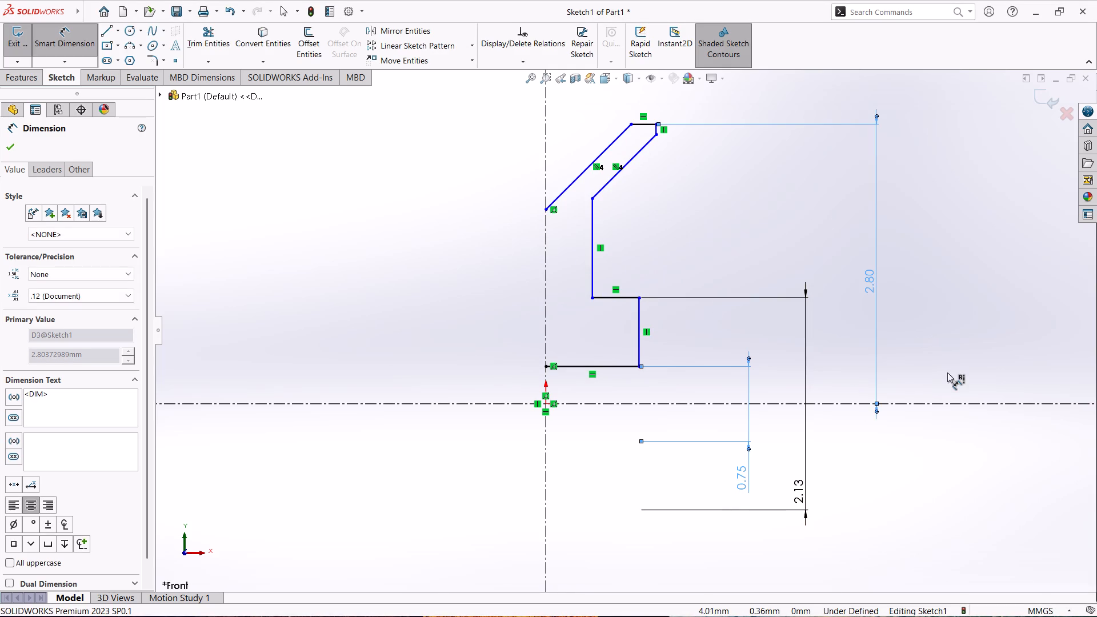
# Set the bottom line's doubled-distance dimension about the horizontal centerline to 0.75/2 mm.
pyautogui.click(744, 467)
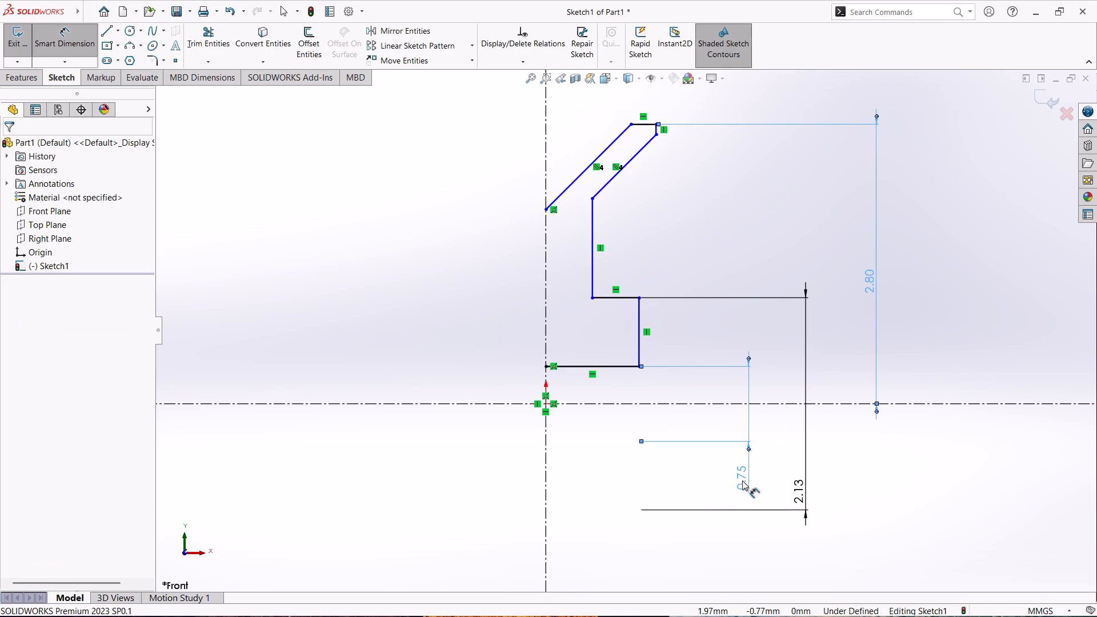
pyautogui.doubleClick(742, 480)
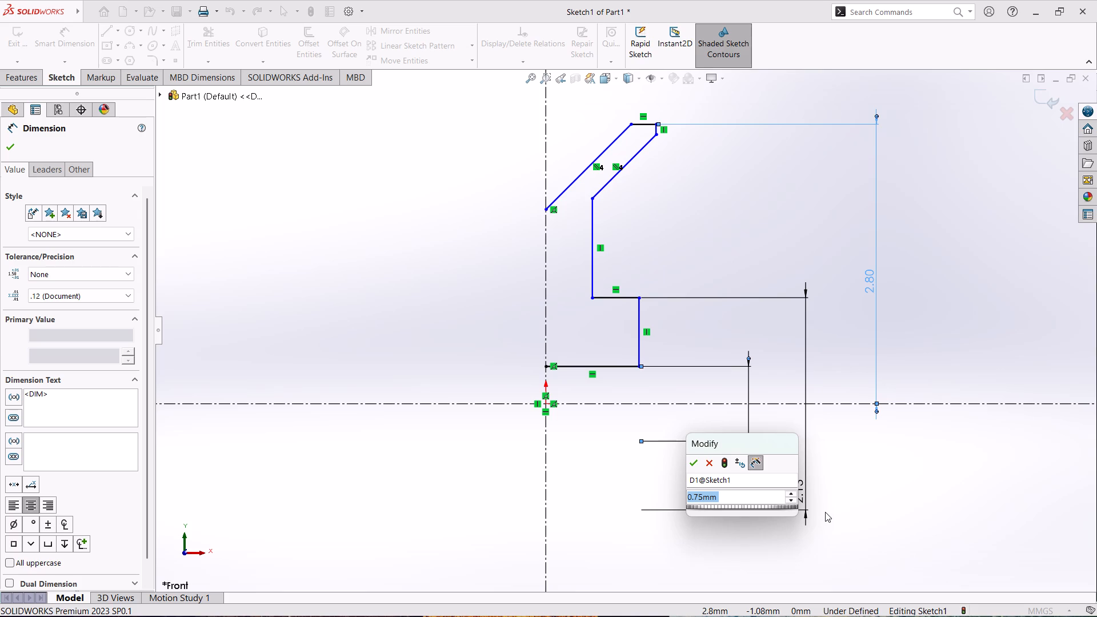
pyautogui.press('Right')
pyautogui.write('/2')
pyautogui.press('Return')
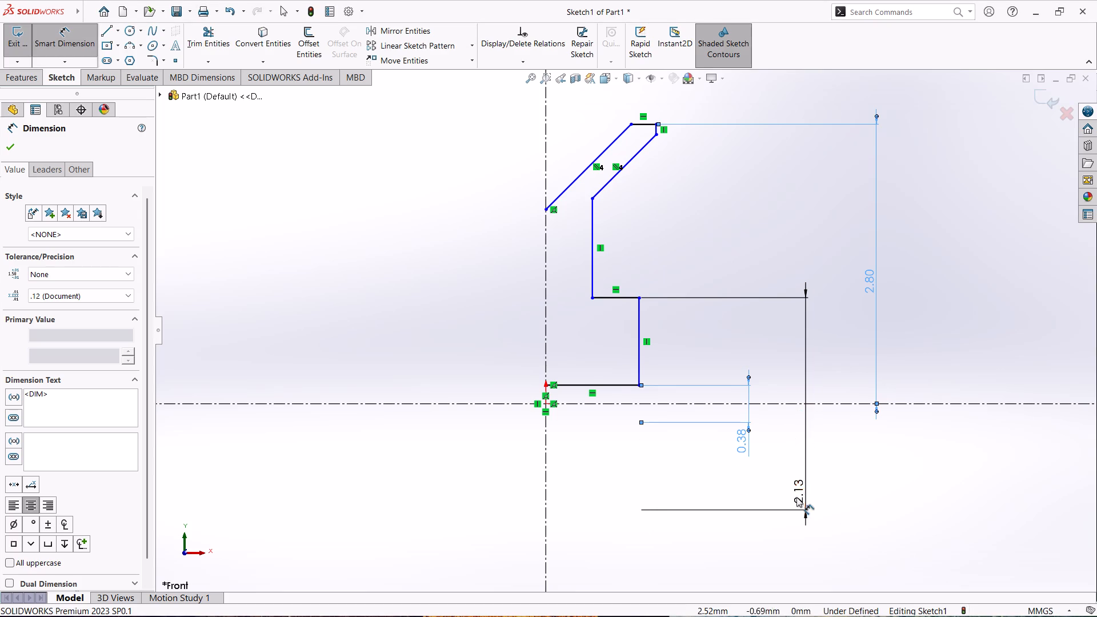
# Set the hub's upper line doubled-distance dimension about the horizontal centerline to 2.13/2 mm (1.065 mm).
pyautogui.doubleClick(796, 500)
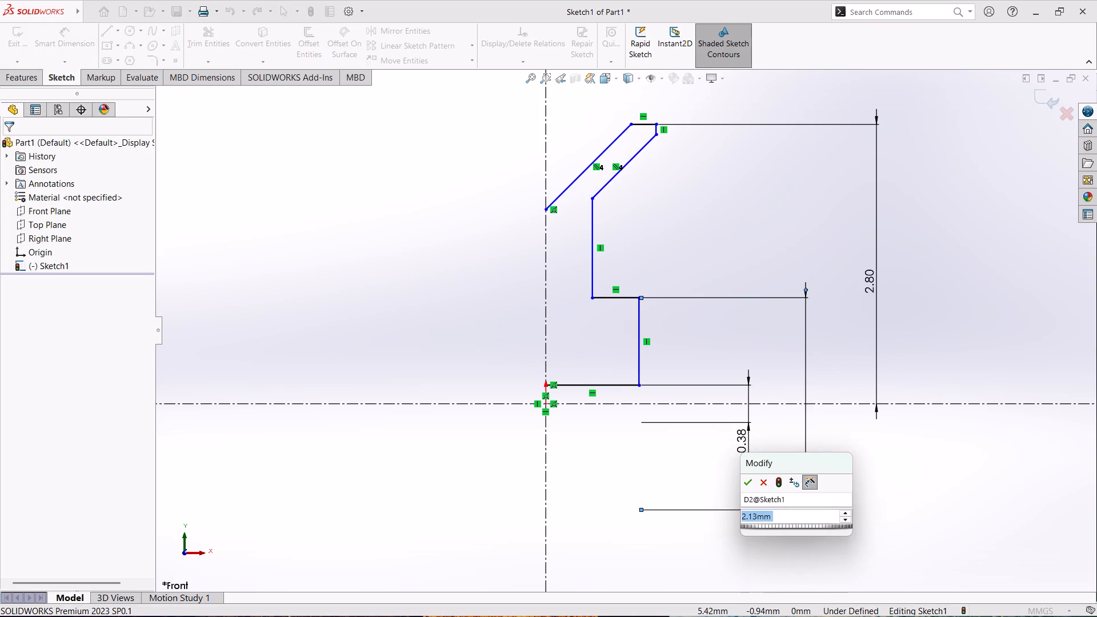
pyautogui.press('/')
pyautogui.press('3')
pyautogui.press('Return')
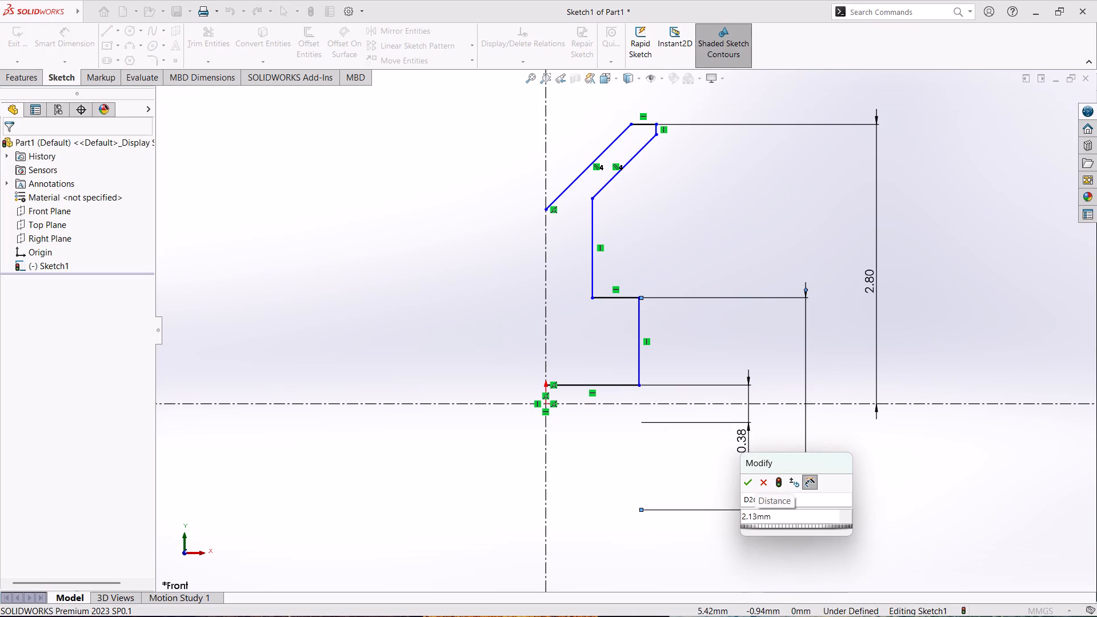
pyautogui.write('/2')
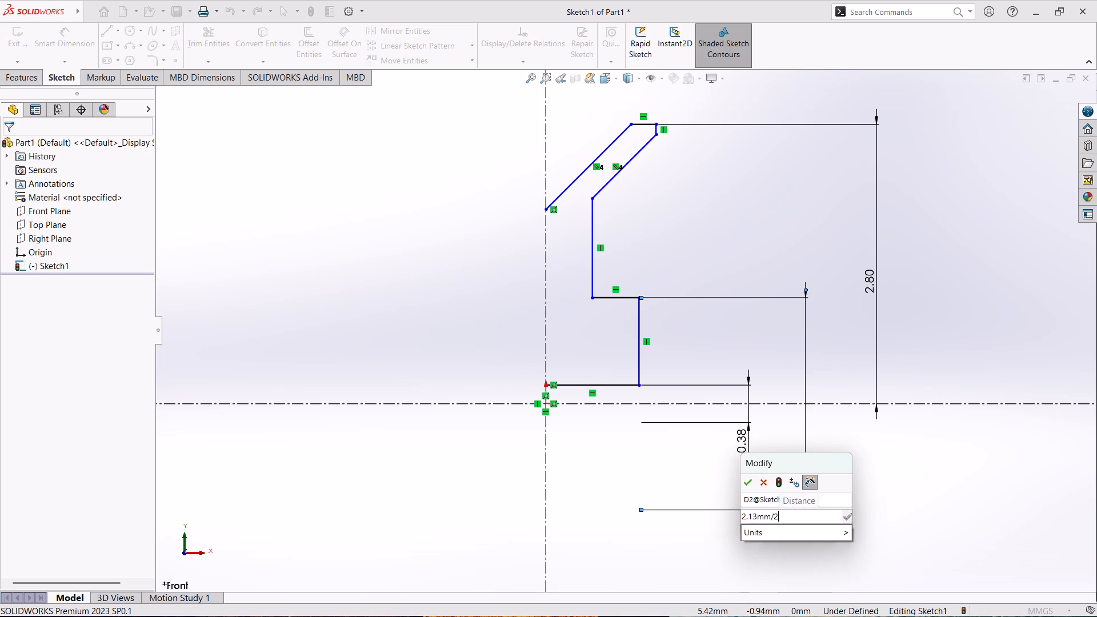
pyautogui.press('Return')
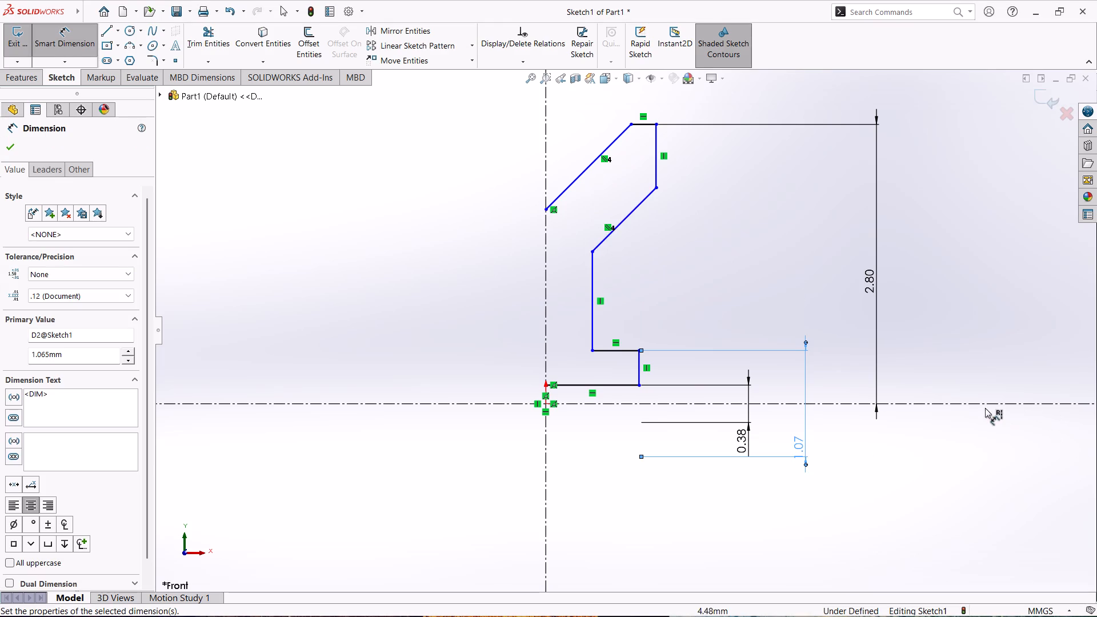
# Set the distance from the horizontal centerline to the profile's top line to 6.25/2 mm (3.125 mm).
pyautogui.doubleClick(870, 284)
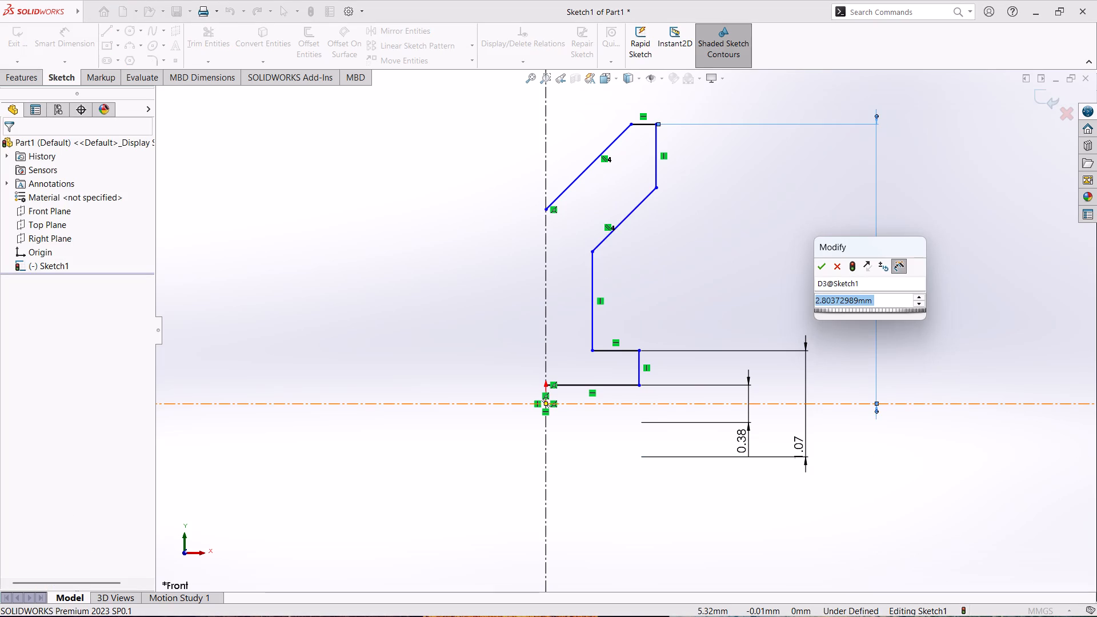
pyautogui.press('BackSpace')
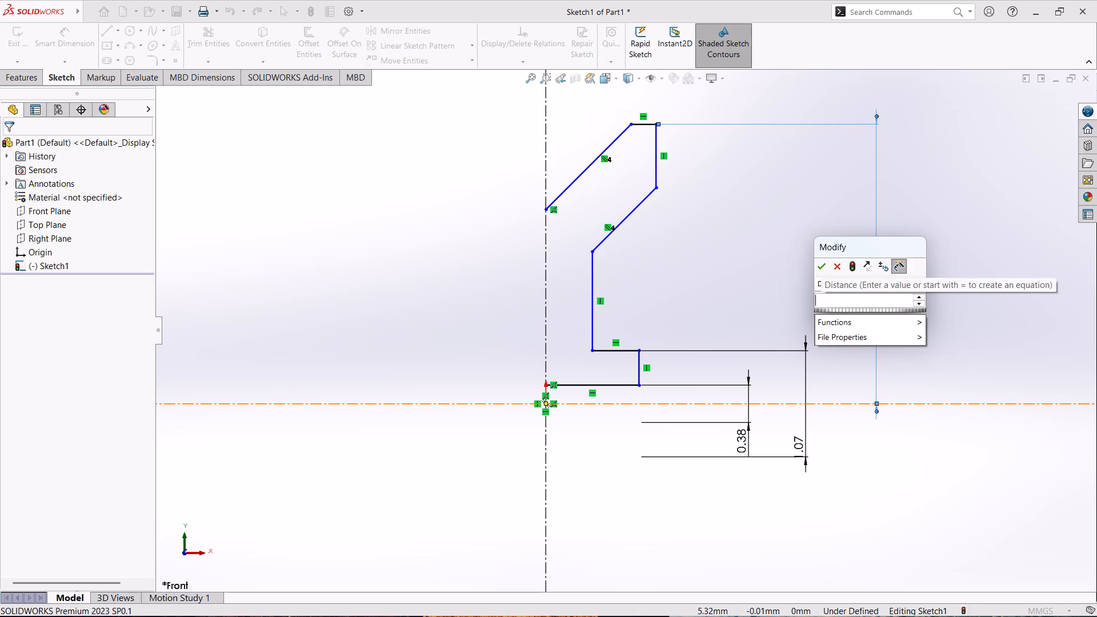
pyautogui.write('6.')
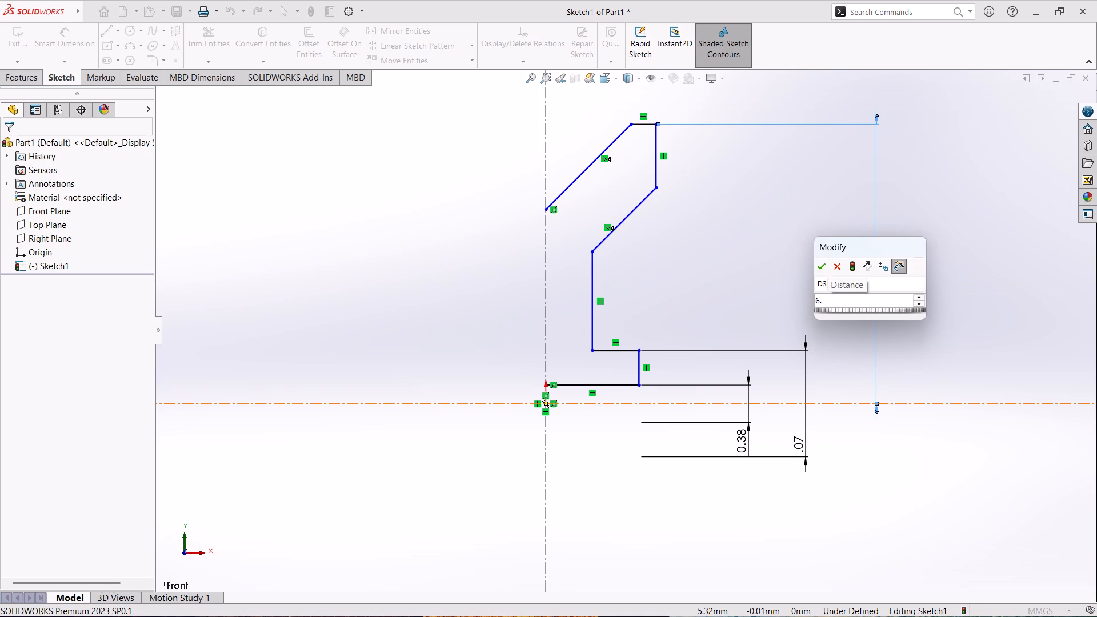
pyautogui.write('25/')
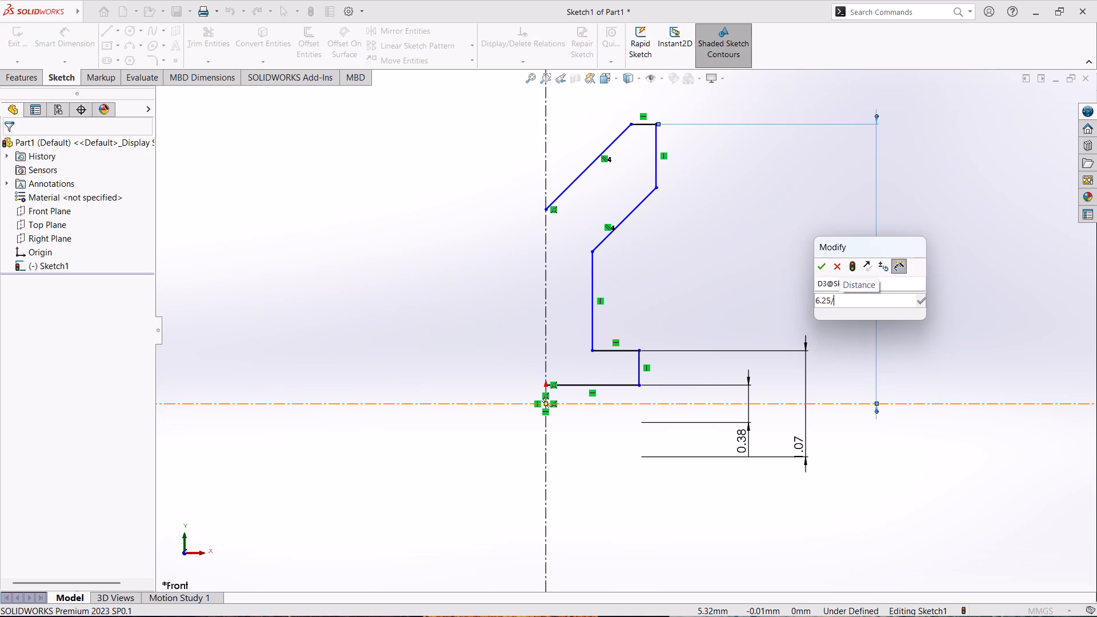
pyautogui.press('2')
pyautogui.press('Return')
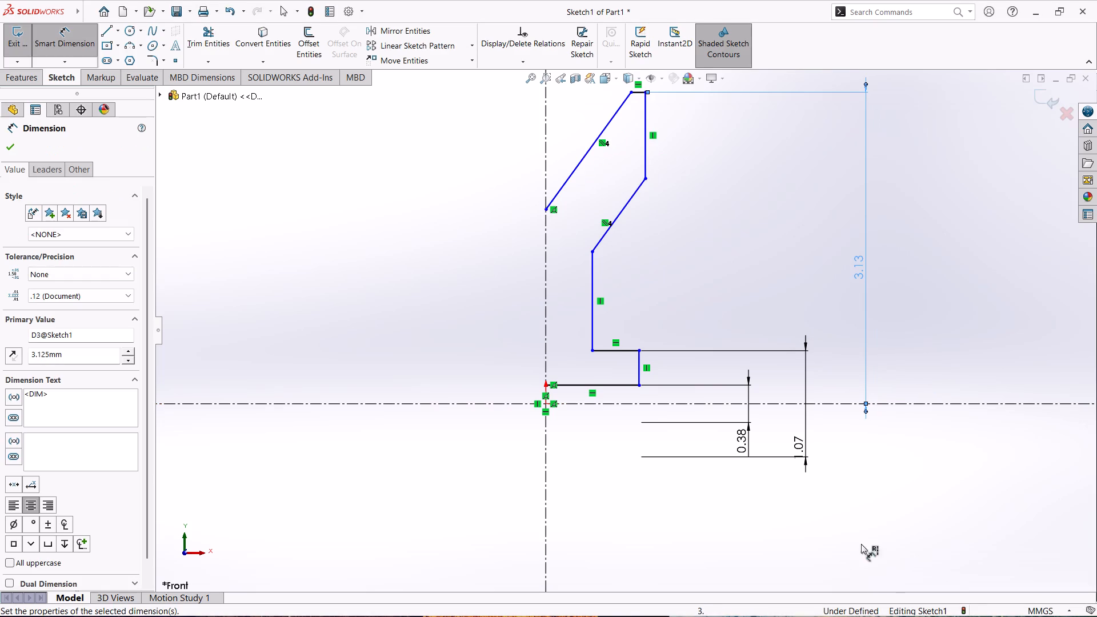
pyautogui.click(922, 507)
# Move the 1.07 mm hub dimension text between its extension lines, above the horizontal centerline.
pyautogui.moveTo(802, 449); pyautogui.dragTo(801, 490)
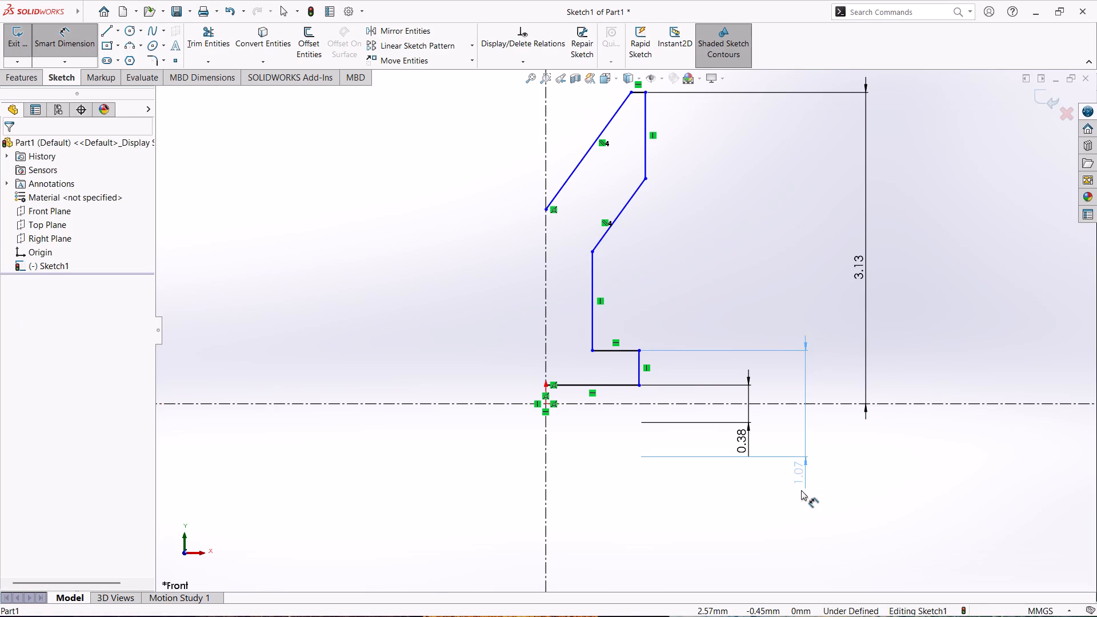
pyautogui.moveTo(801, 490); pyautogui.dragTo(805, 380)
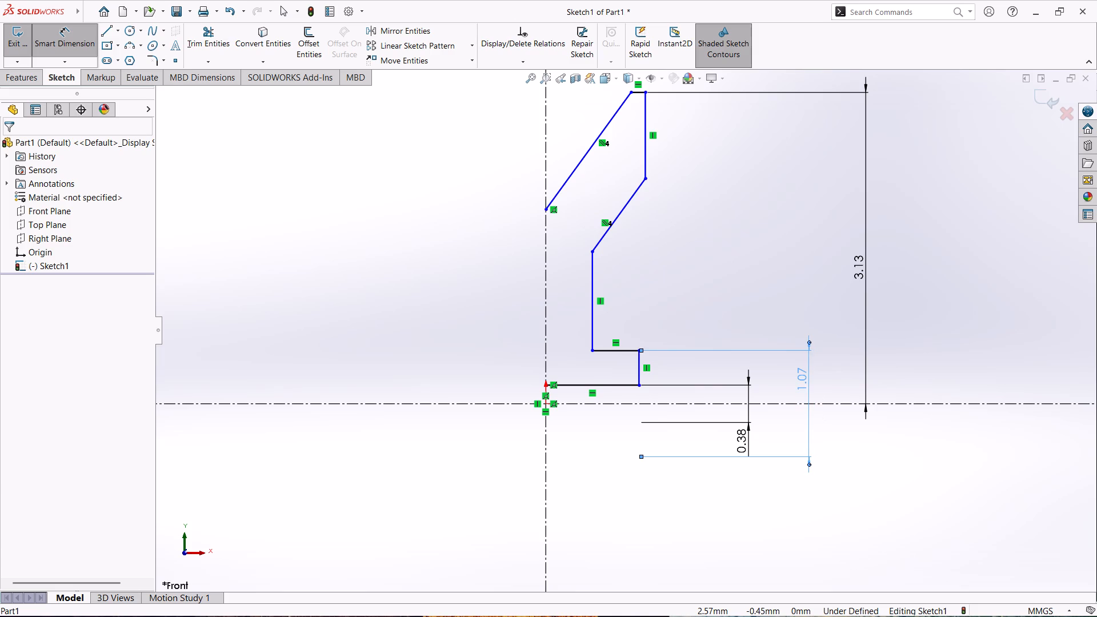
pyautogui.click(855, 439)
# Move the 0.38 mm bore dimension text below the hub dimension's lower extension line, closer to the profile.
pyautogui.moveTo(743, 447); pyautogui.dragTo(737, 431)
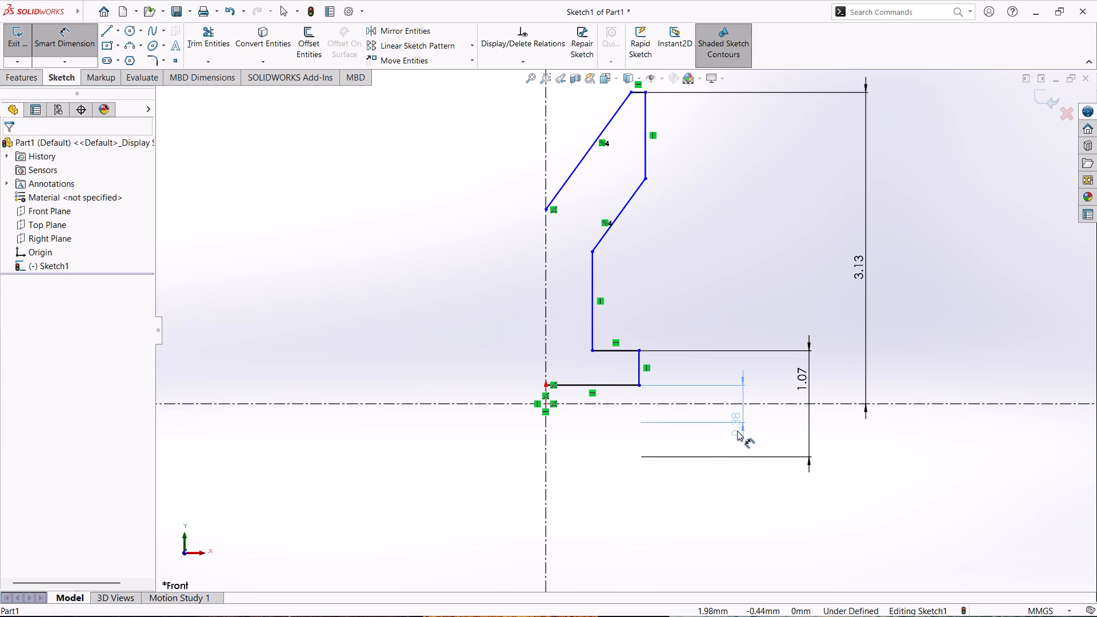
pyautogui.moveTo(737, 431); pyautogui.dragTo(695, 440)
pyautogui.moveTo(695, 440); pyautogui.dragTo(738, 486)
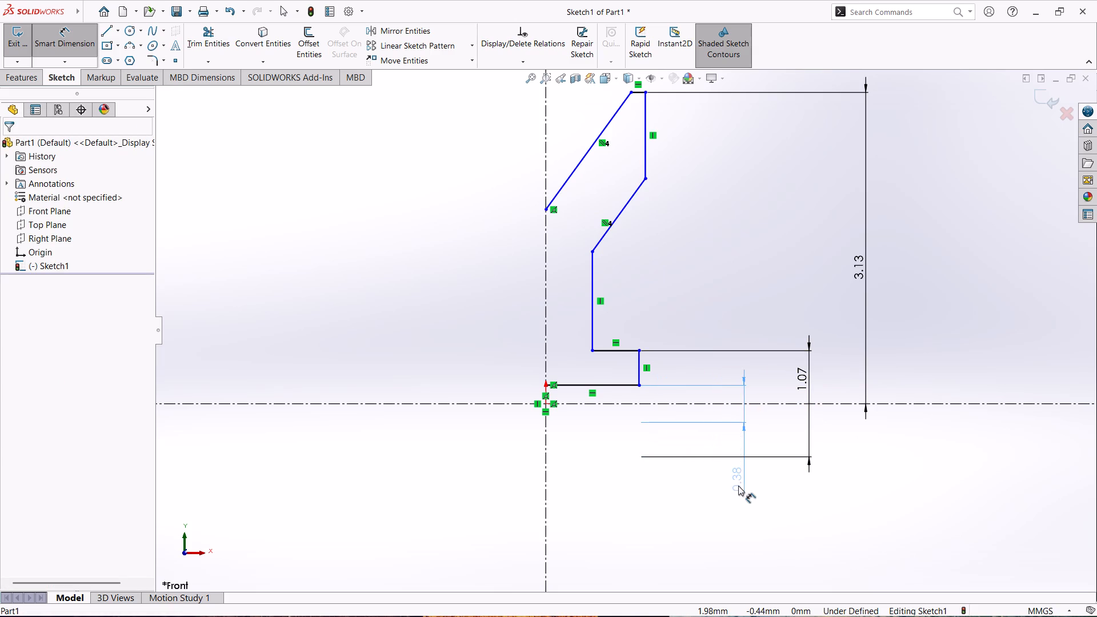
pyautogui.moveTo(738, 486); pyautogui.dragTo(731, 487)
pyautogui.click(843, 470)
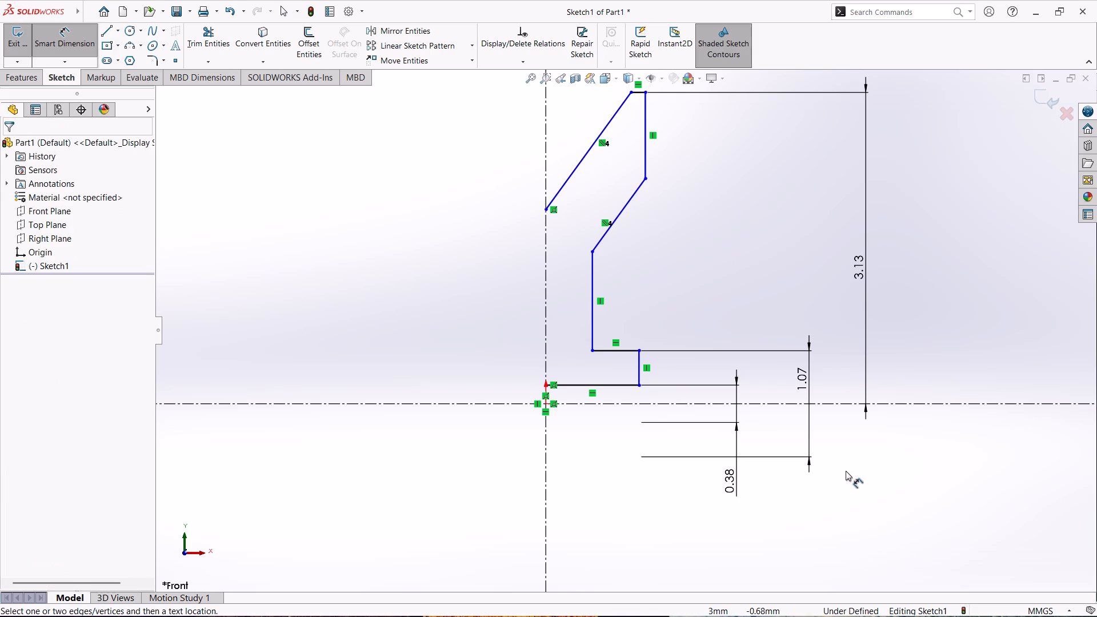
# Dimension the angle between the vertical centerline and the profile's outer slanted line as 40°, placed above the profile.
pyautogui.scroll(2, 759, 336)
pyautogui.scroll(-2, 923, 387)
pyautogui.scroll(4, 987, 371)
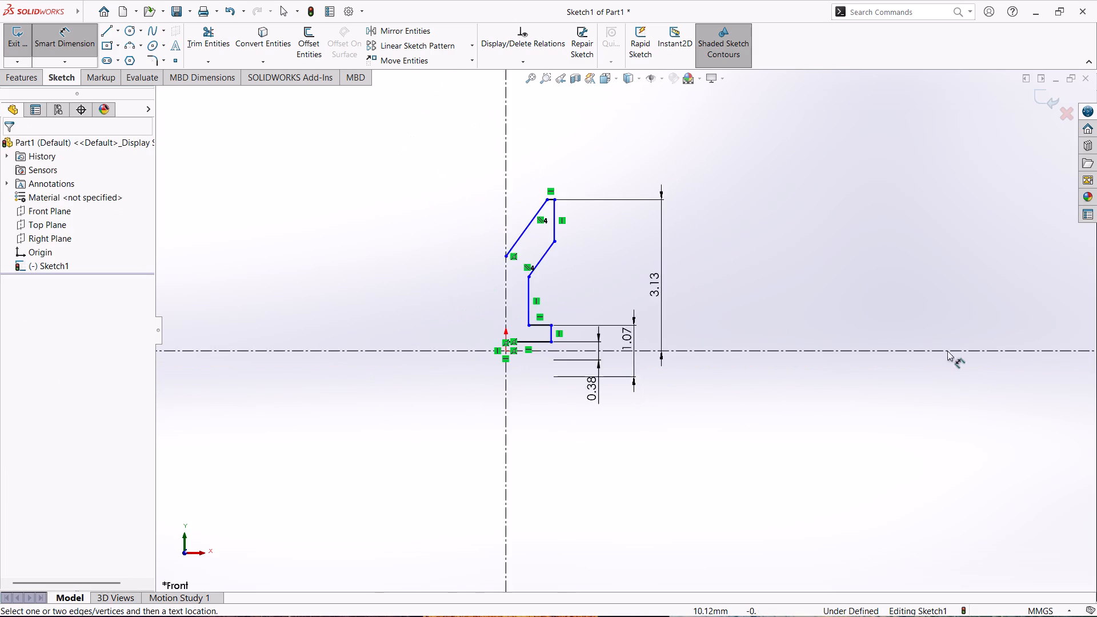
pyautogui.scroll(-1, 377, 176)
pyautogui.scroll(-2, 659, 448)
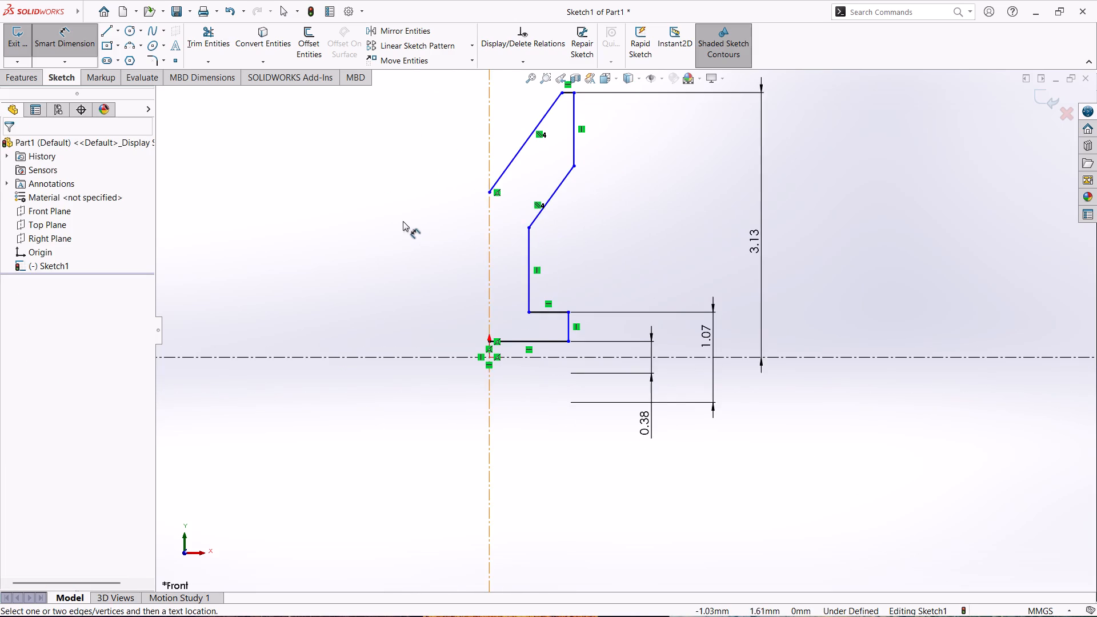
pyautogui.scroll(1, 417, 219)
pyautogui.scroll(-1, 297, 187)
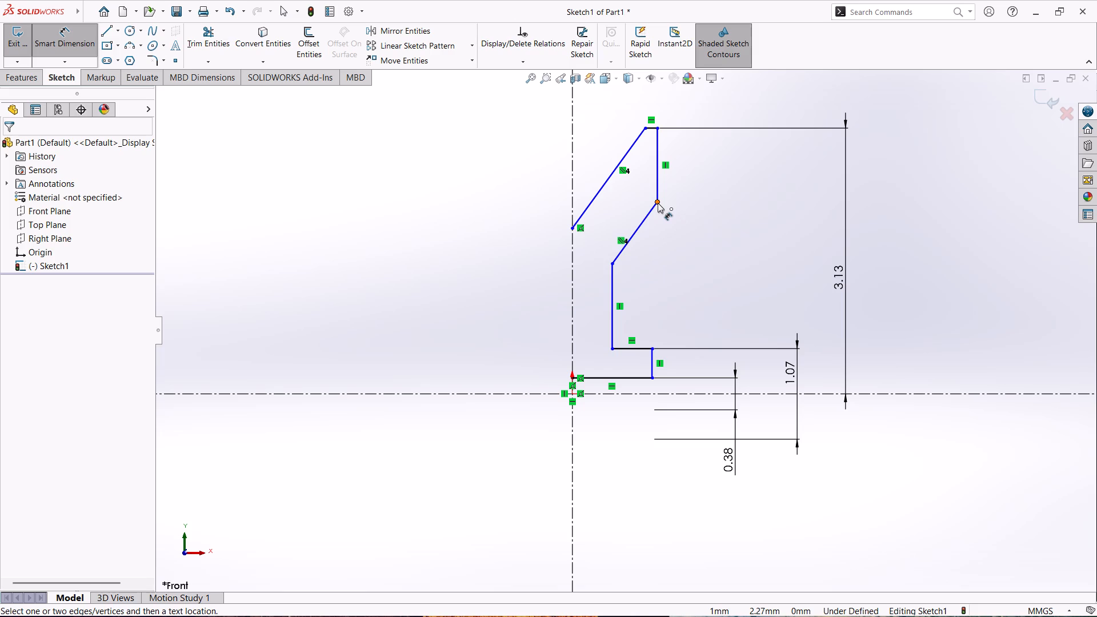
pyautogui.click(571, 162)
pyautogui.click(627, 154)
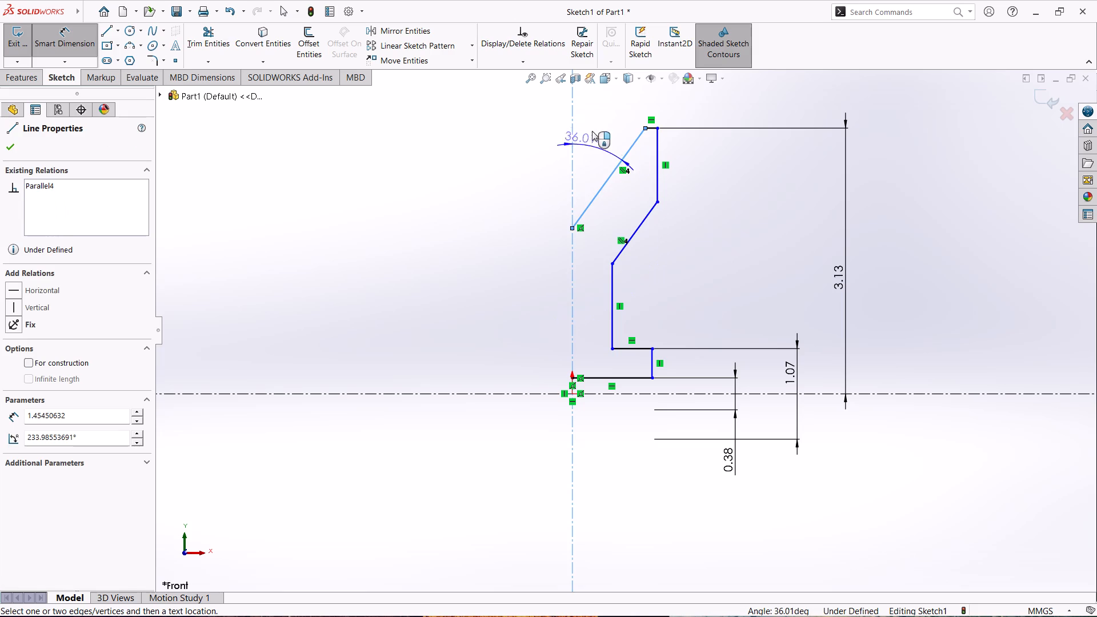
pyautogui.scroll(3, 617, 149)
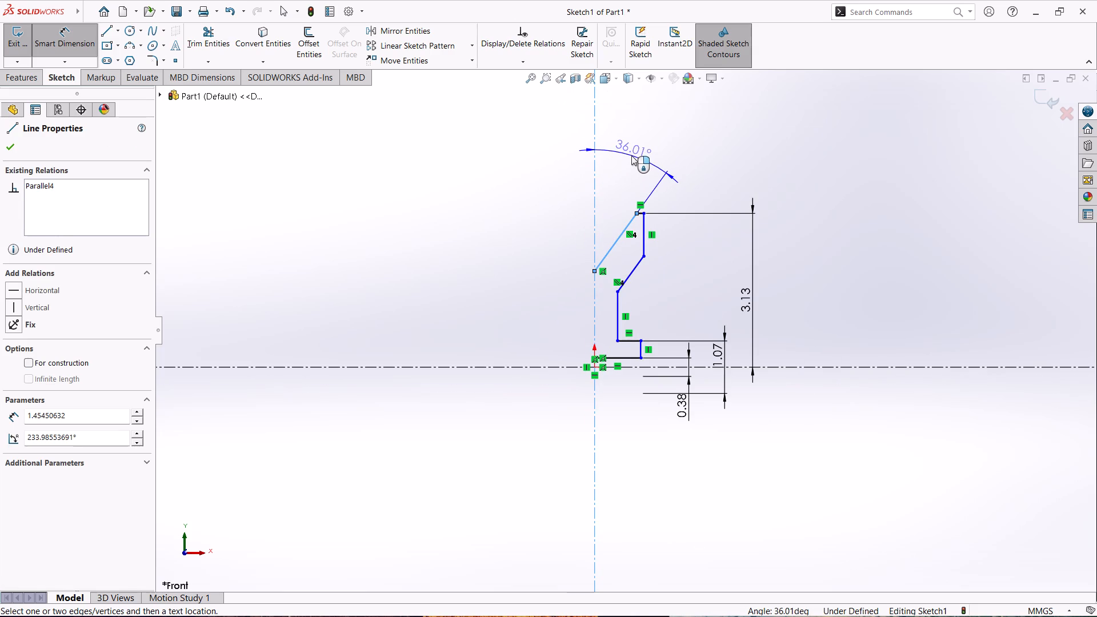
pyautogui.click(631, 154)
pyautogui.write('40')
pyautogui.press('Return')
pyautogui.click(823, 202)
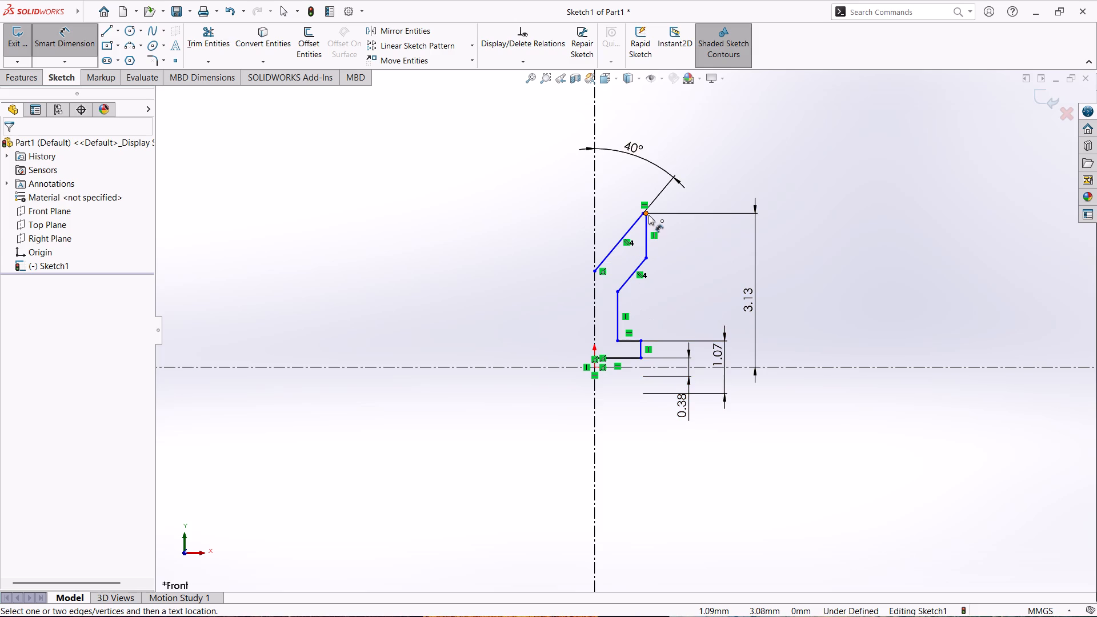
# Dimension the short horizontal line at the top of the profile as 0.25 mm, placed just below it.
pyautogui.scroll(4, 644, 210)
pyautogui.scroll(-11, 635, 250)
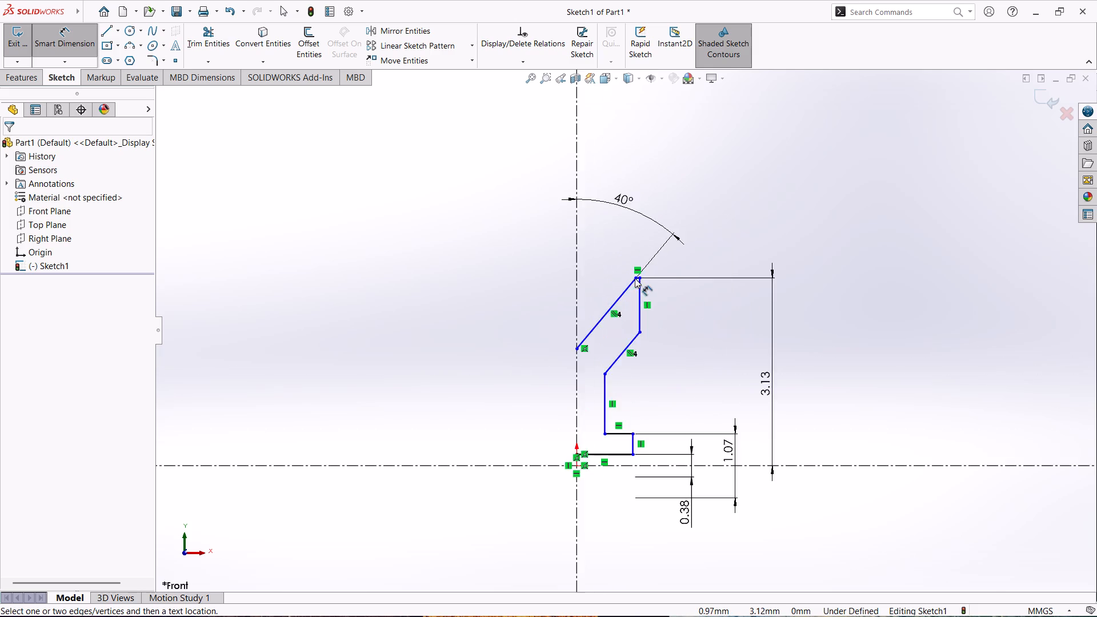
pyautogui.scroll(-11, 635, 278)
pyautogui.click(606, 174)
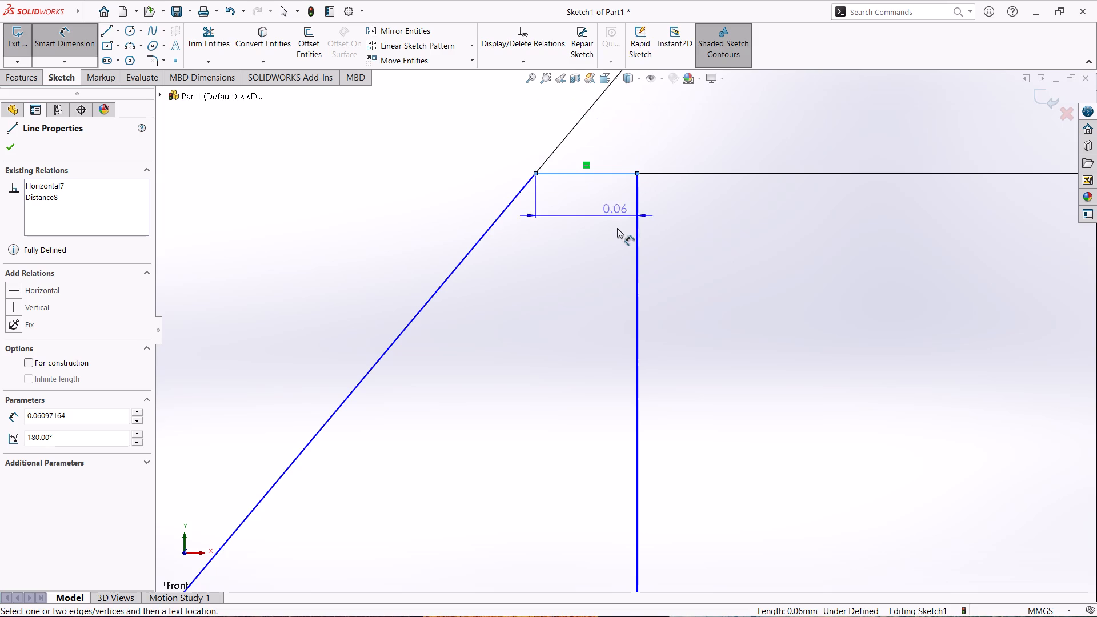
pyautogui.scroll(-4, 617, 228)
pyautogui.scroll(4, 600, 226)
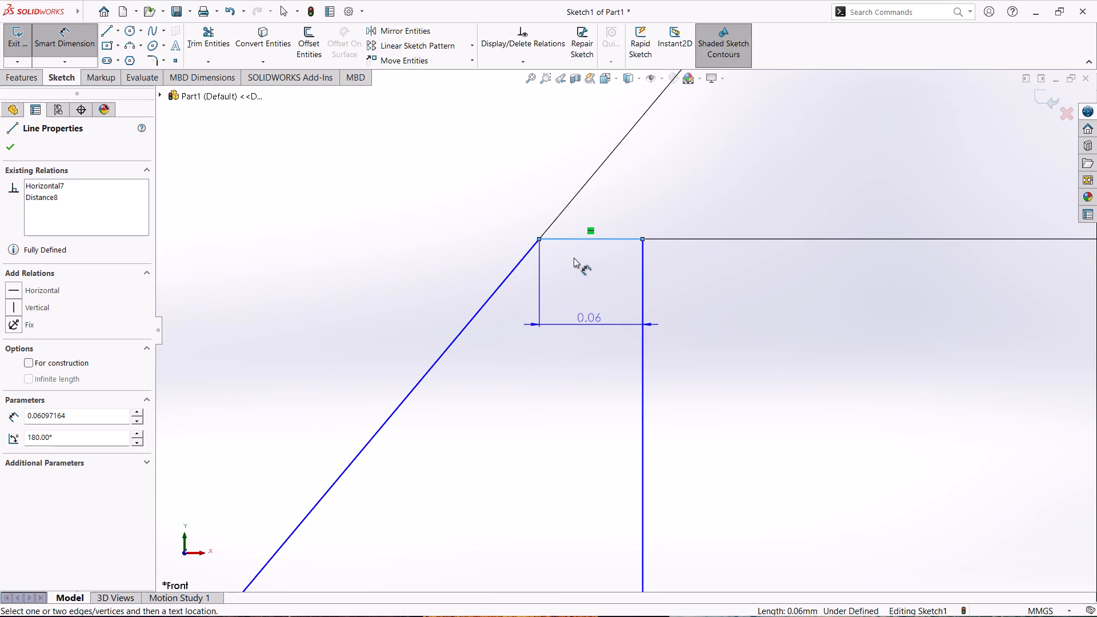
pyautogui.click(574, 257)
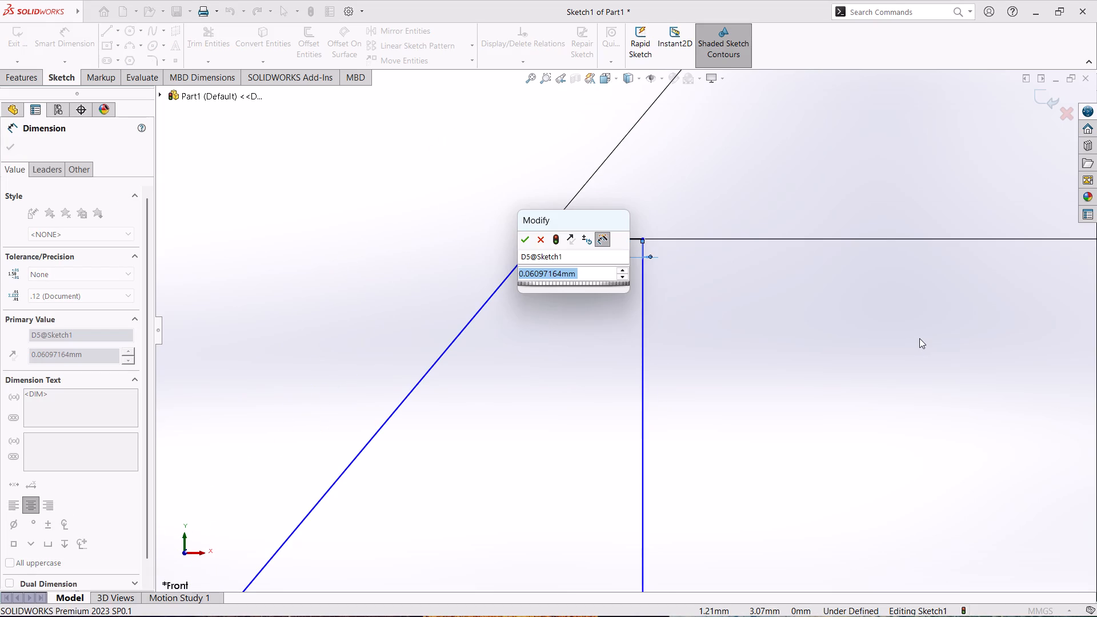
pyautogui.press('0')
pyautogui.press('BackSpace')
pyautogui.press('BackSpace')
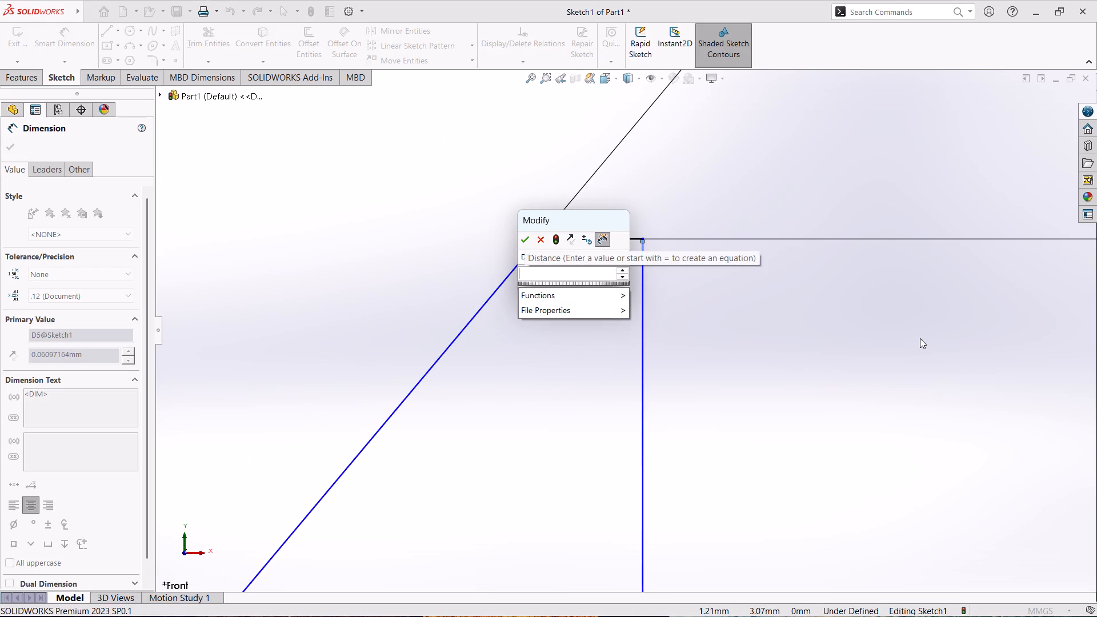
pyautogui.write('.25')
pyautogui.press('Return')
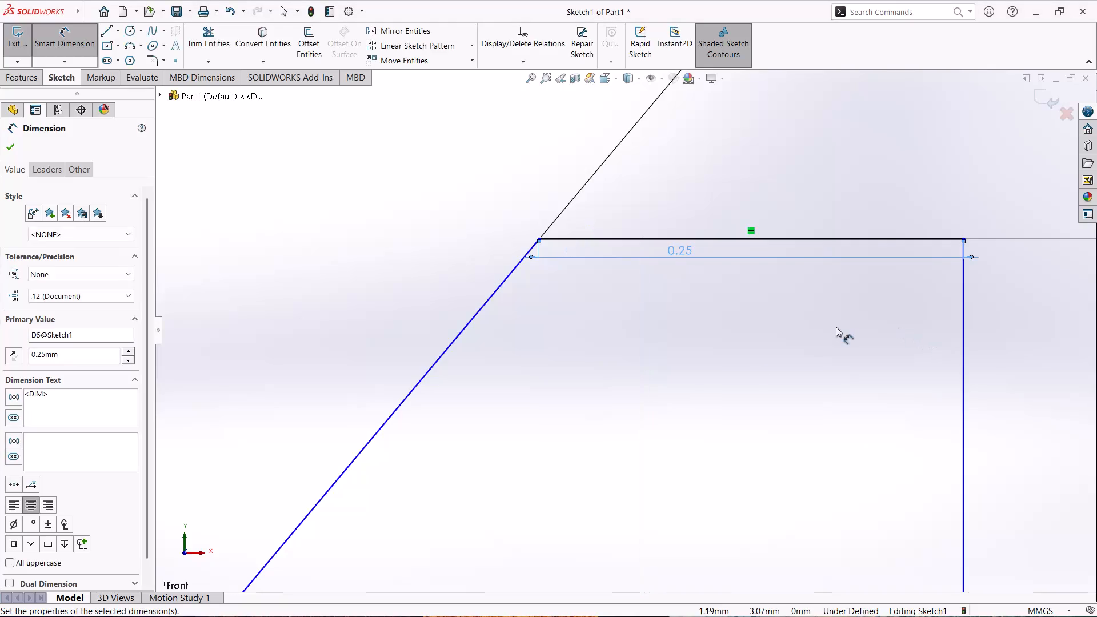
pyautogui.click(730, 371)
# Move the 0.25 mm dimension text further below the profile's top line, between its extension lines.
pyautogui.scroll(-4, 726, 382)
pyautogui.scroll(17, 728, 383)
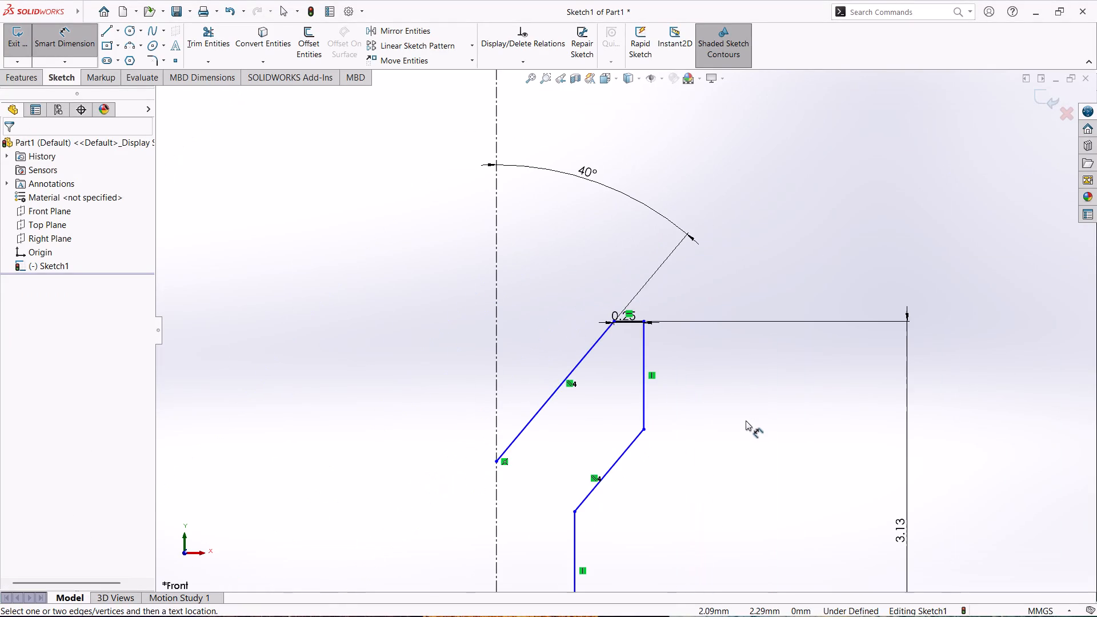
pyautogui.scroll(-2, 583, 523)
pyautogui.scroll(-2, 637, 403)
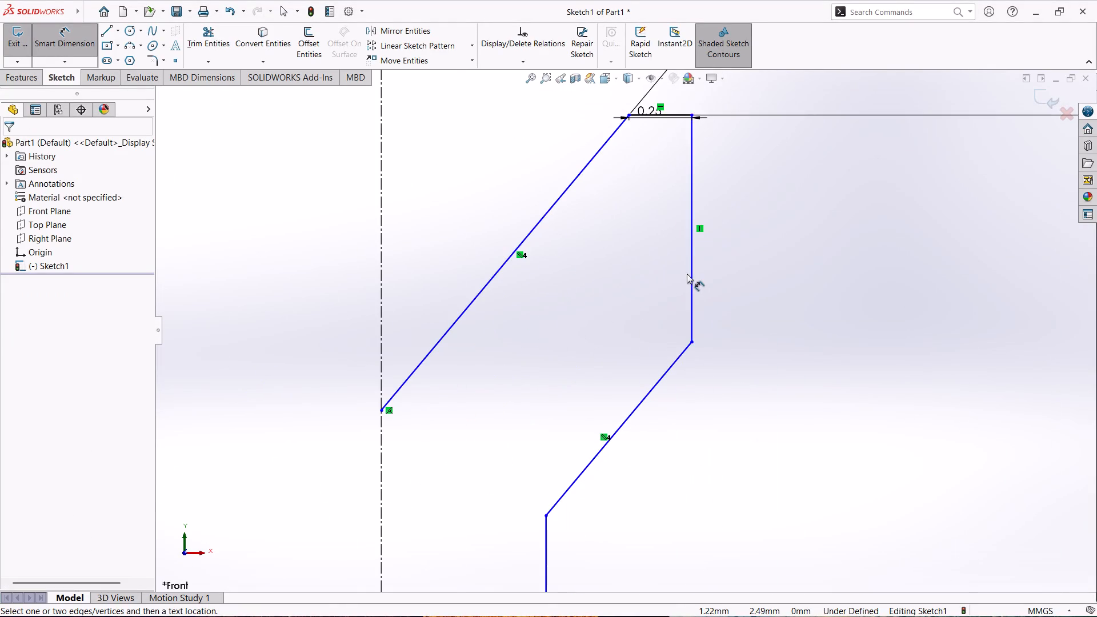
pyautogui.scroll(2, 687, 273)
pyautogui.moveTo(647, 174); pyautogui.dragTo(647, 199)
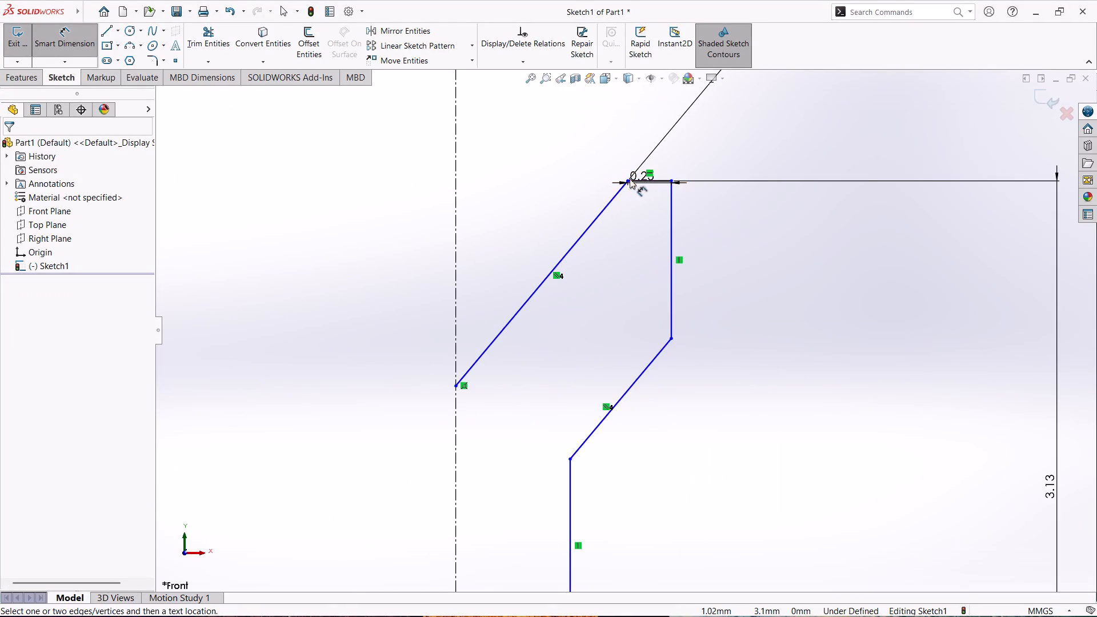
pyautogui.moveTo(630, 177); pyautogui.dragTo(626, 213)
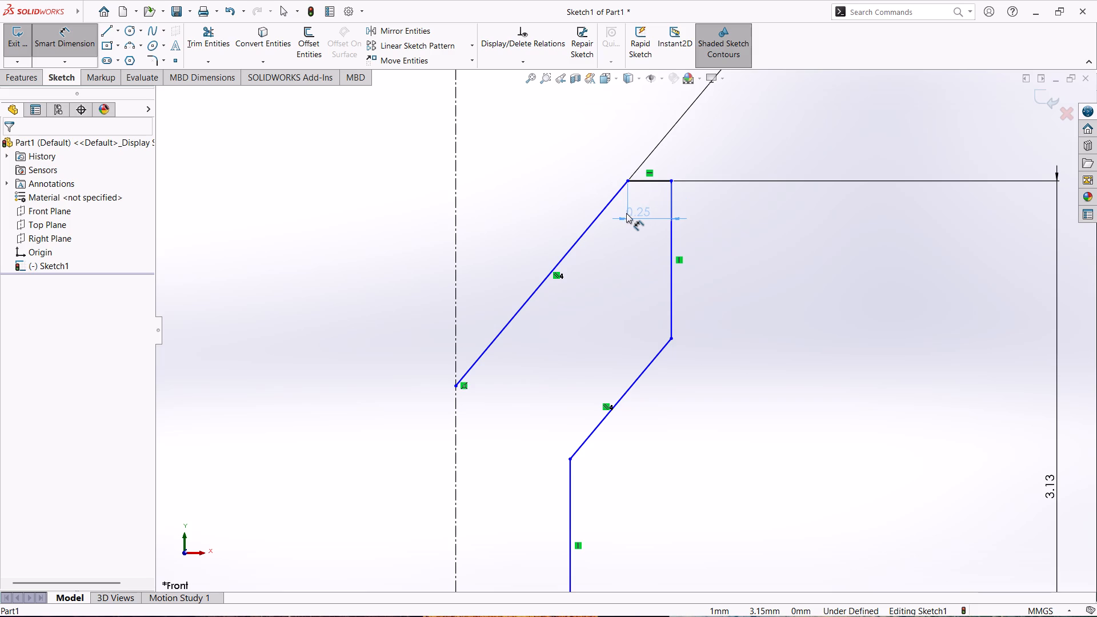
pyautogui.moveTo(626, 213); pyautogui.dragTo(635, 216)
pyautogui.click(730, 225)
# Dimension the distance from the outer slanted line's endpoint on the vertical centerline to the horizontal centerline as 5.25/2 mm (2.625 mm).
pyautogui.scroll(2, 731, 289)
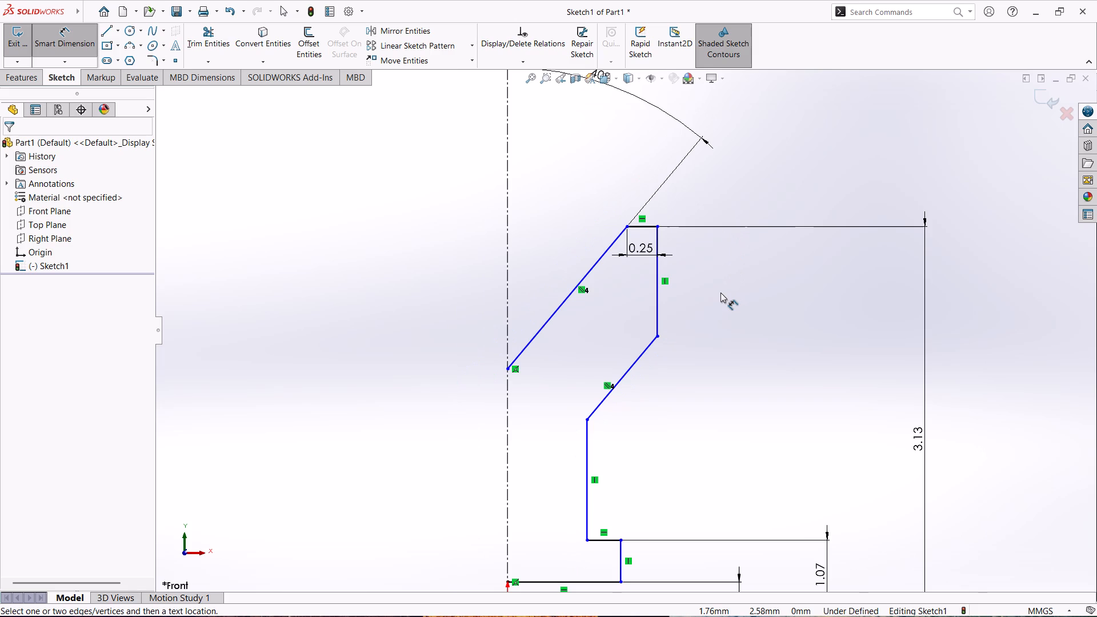
pyautogui.click(509, 370)
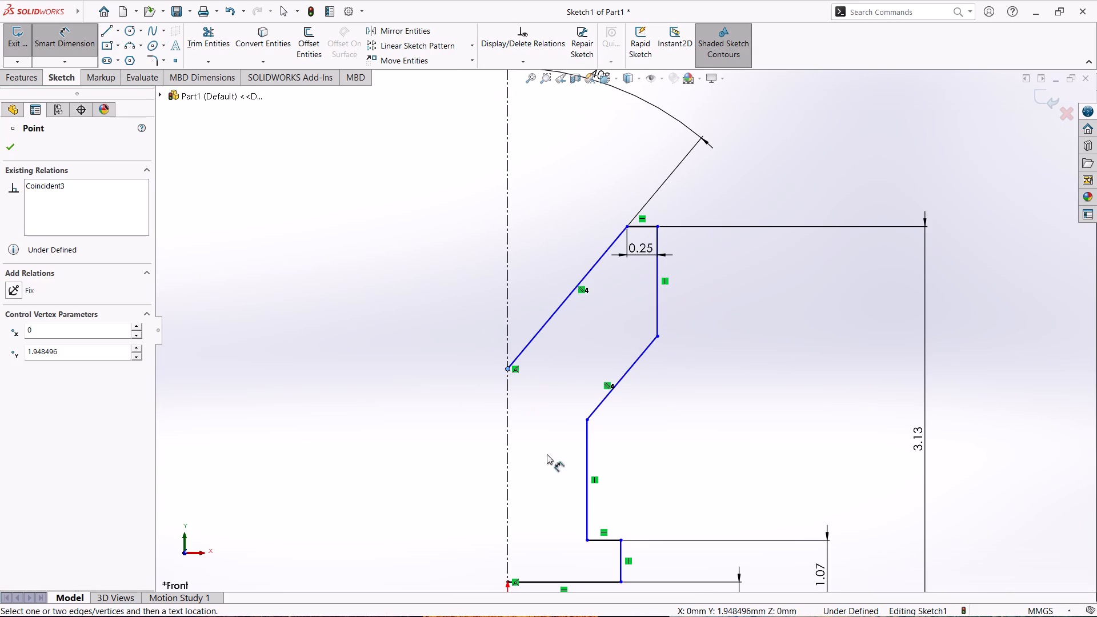
pyautogui.scroll(-5, 566, 430)
pyautogui.scroll(10, 564, 424)
pyautogui.scroll(-5, 591, 443)
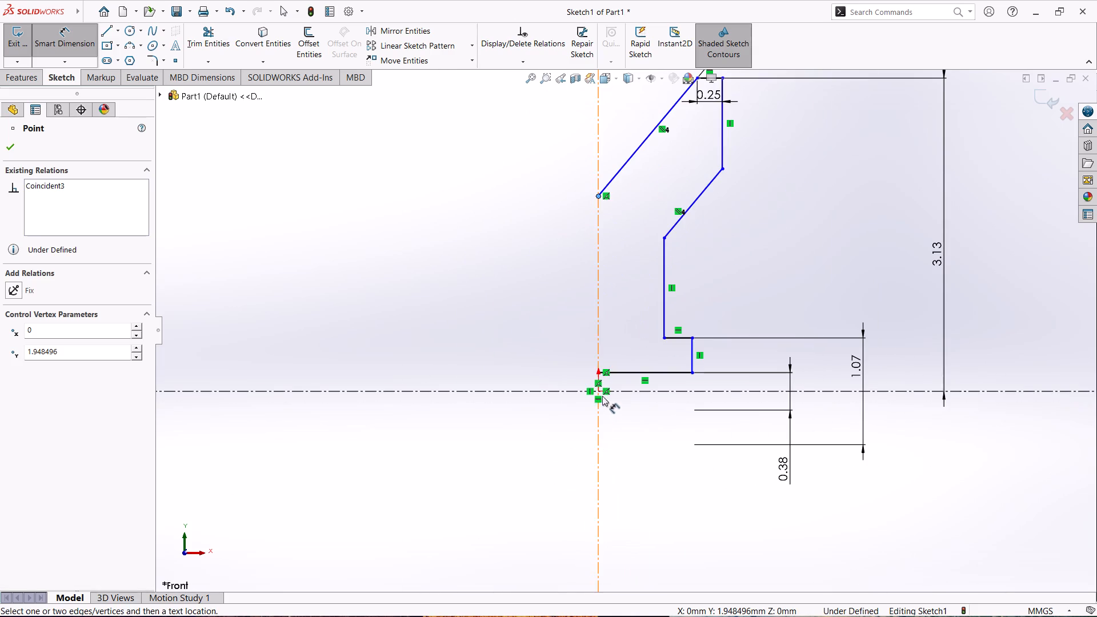
pyautogui.click(638, 392)
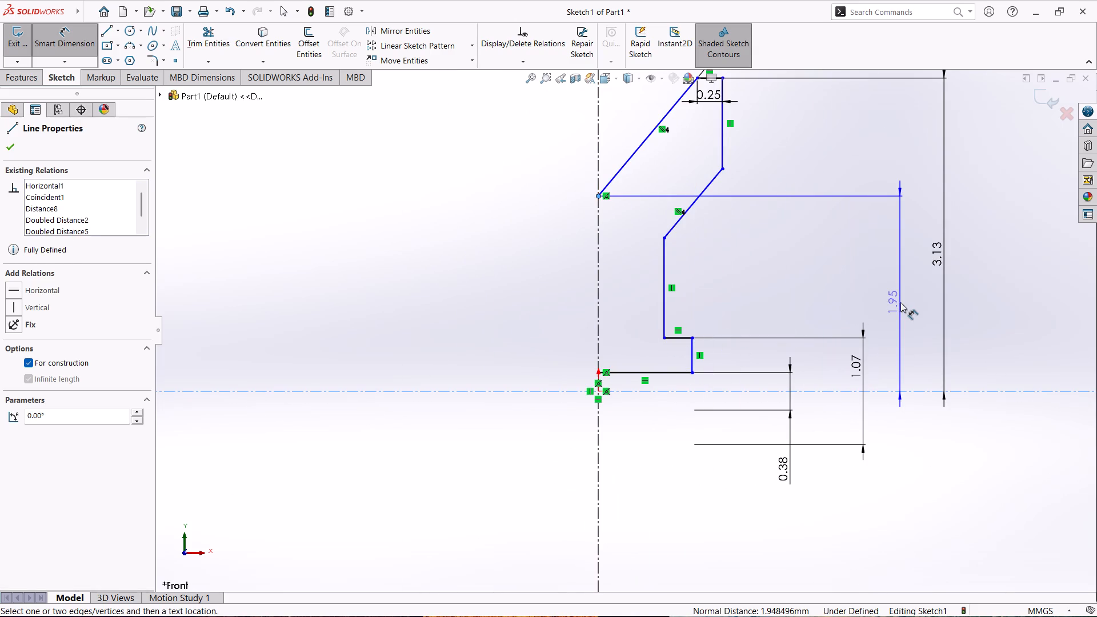
pyautogui.click(918, 255)
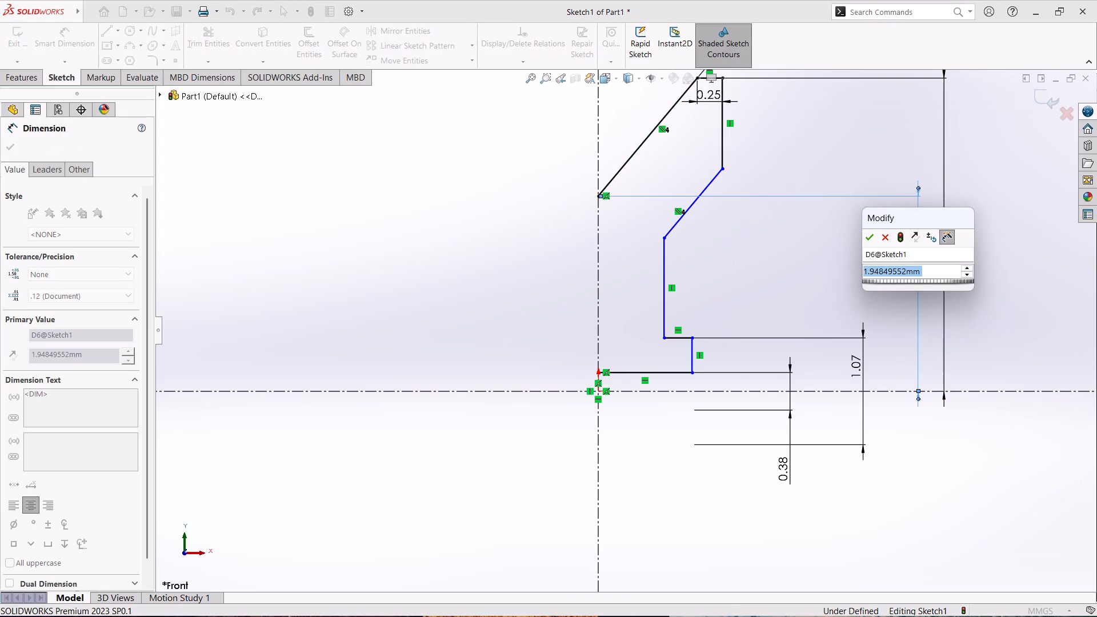
pyautogui.write('5.25')
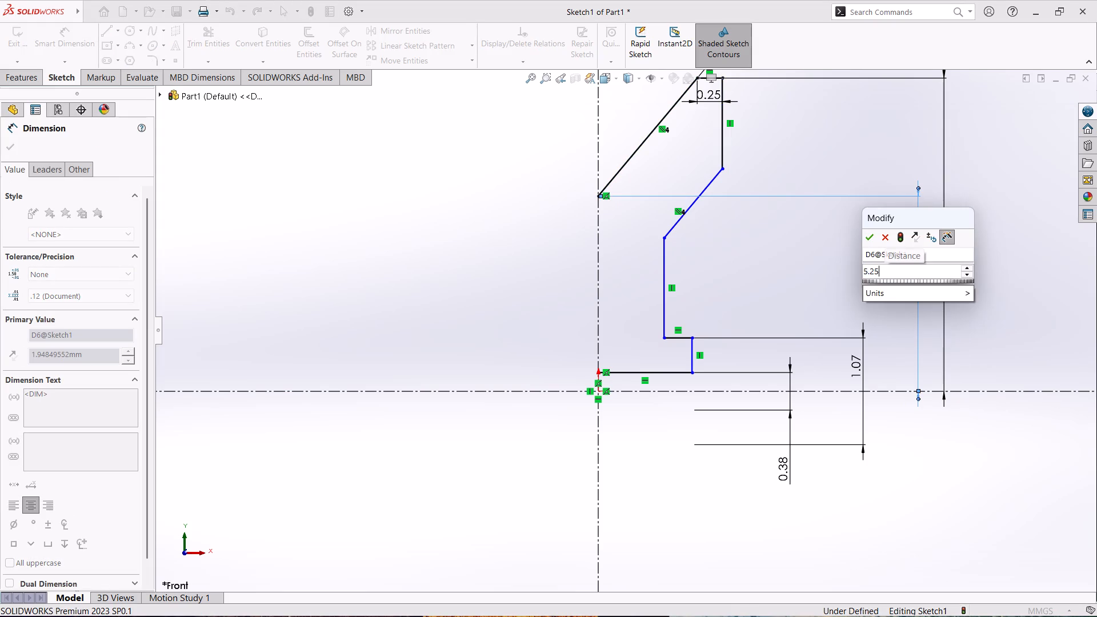
pyautogui.write('/2')
pyautogui.press('Return')
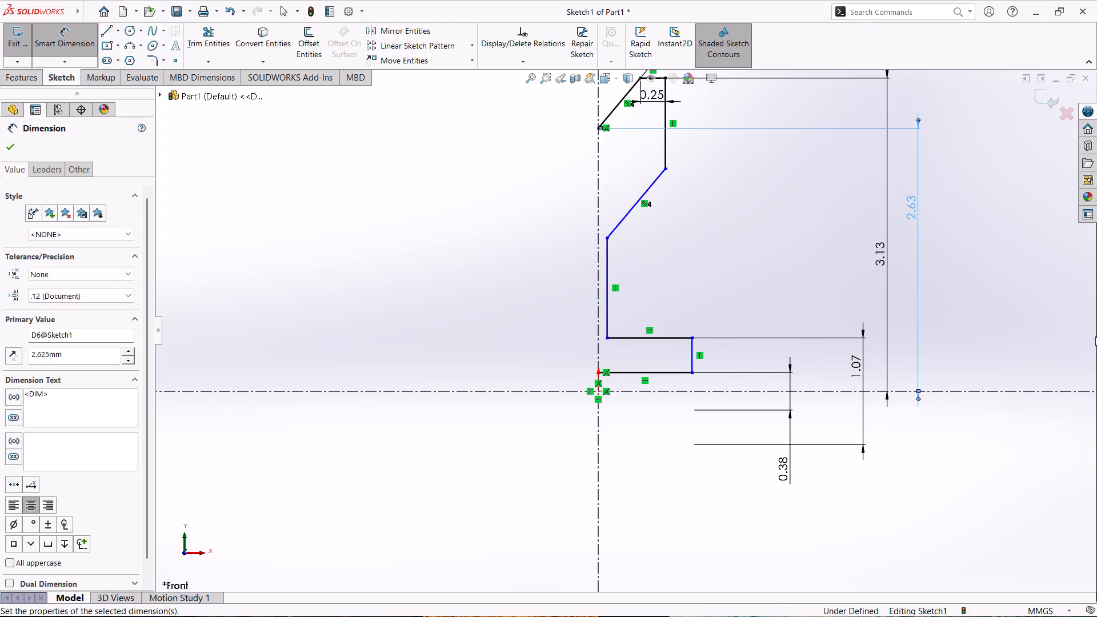
pyautogui.click(1036, 272)
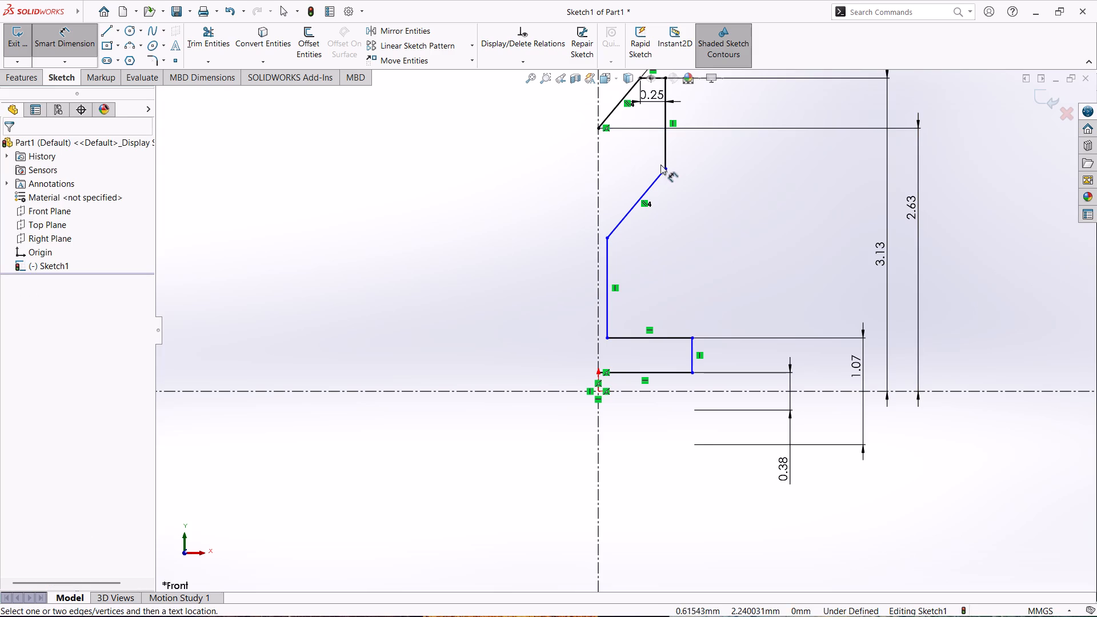
# Dimension the distance from the lower slanted line's upper endpoint to the horizontal centerline as 5.63/2 mm (2.815 mm).
pyautogui.scroll(3, 714, 259)
pyautogui.scroll(-3, 662, 218)
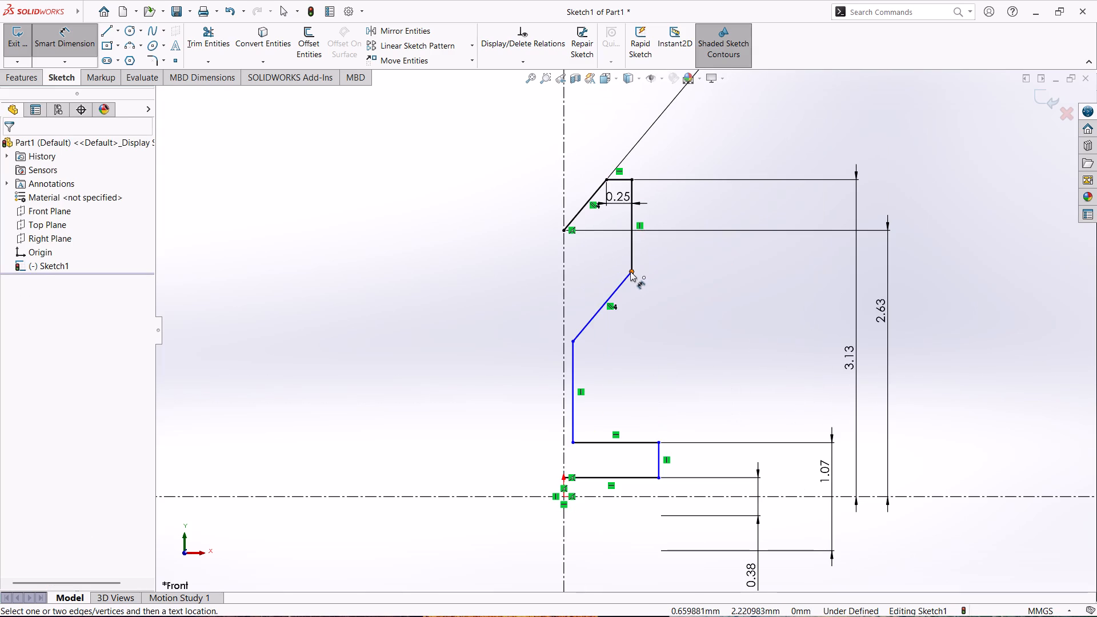
pyautogui.click(630, 271)
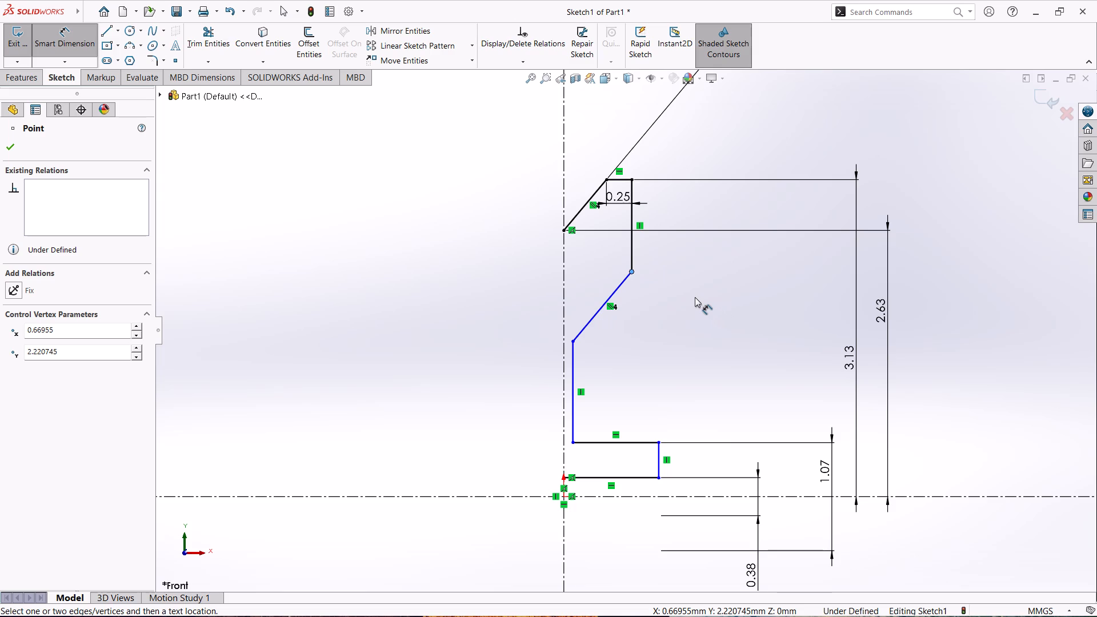
pyautogui.click(869, 496)
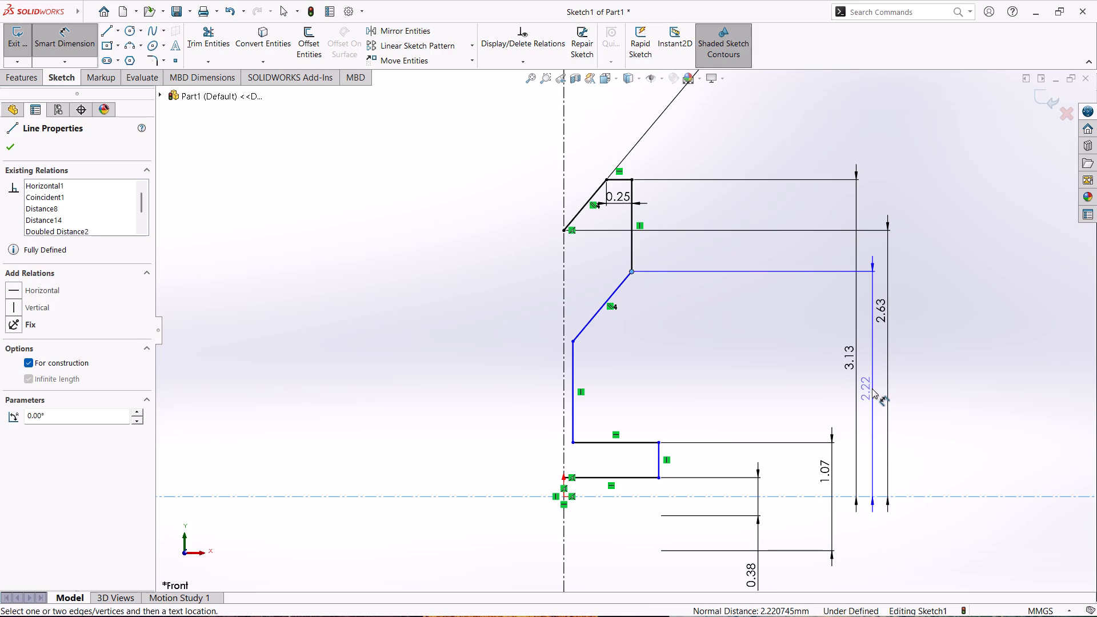
pyautogui.click(872, 388)
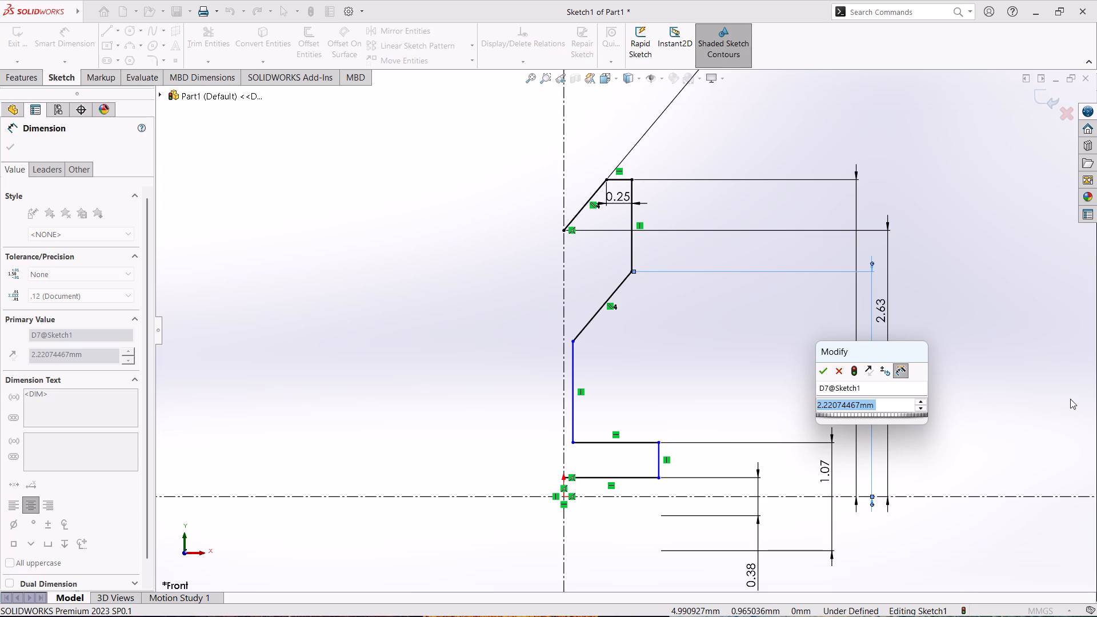
pyautogui.write('5.6')
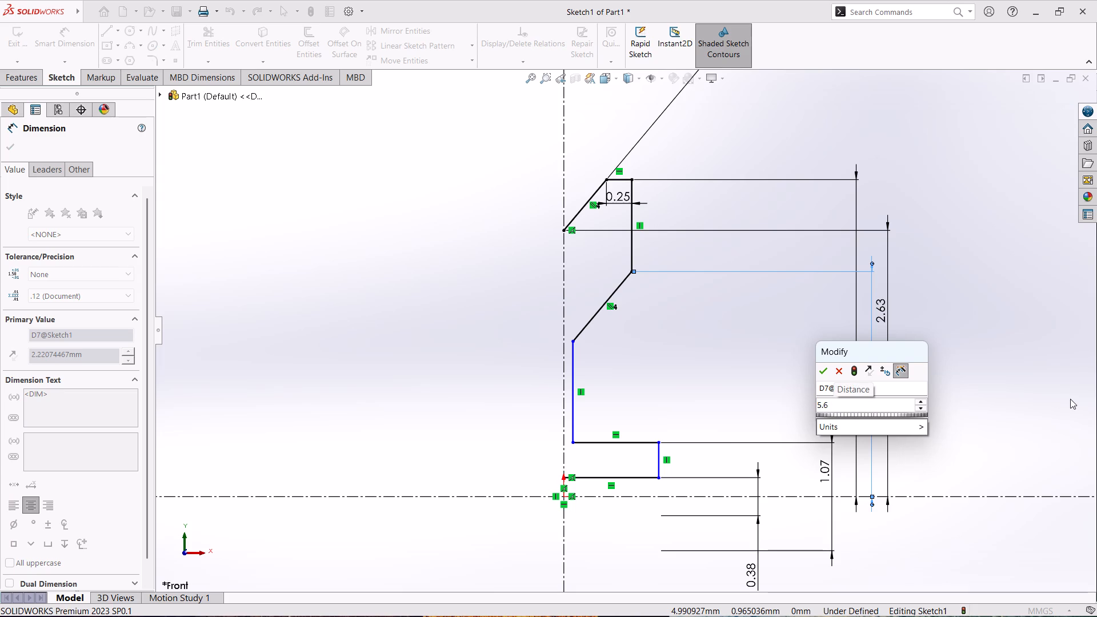
pyautogui.write('3/2')
pyautogui.press('Return')
pyautogui.click(983, 283)
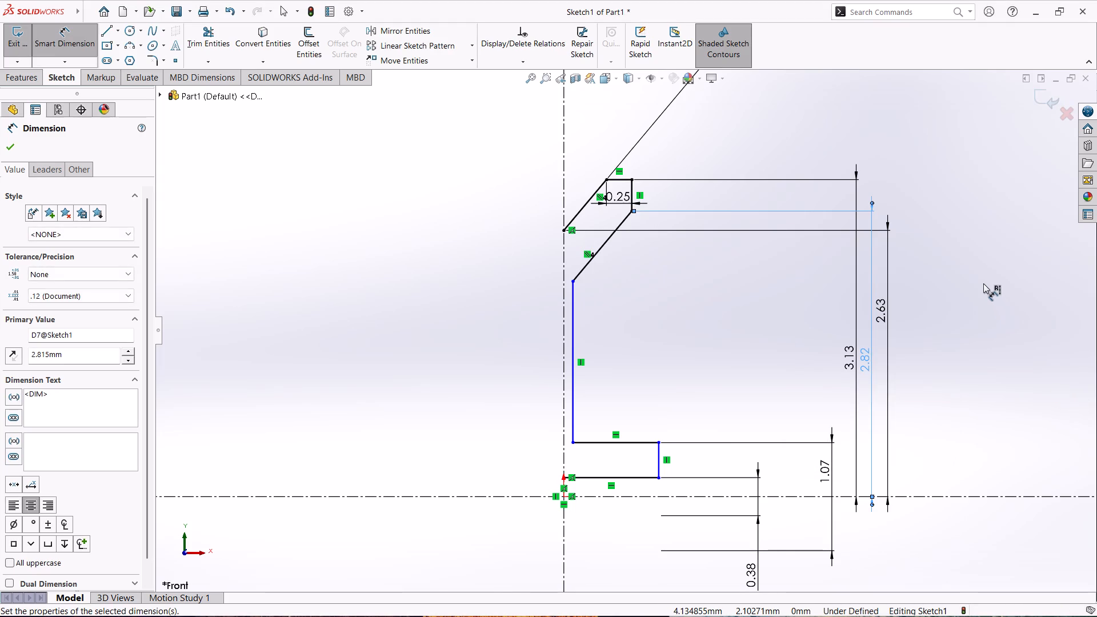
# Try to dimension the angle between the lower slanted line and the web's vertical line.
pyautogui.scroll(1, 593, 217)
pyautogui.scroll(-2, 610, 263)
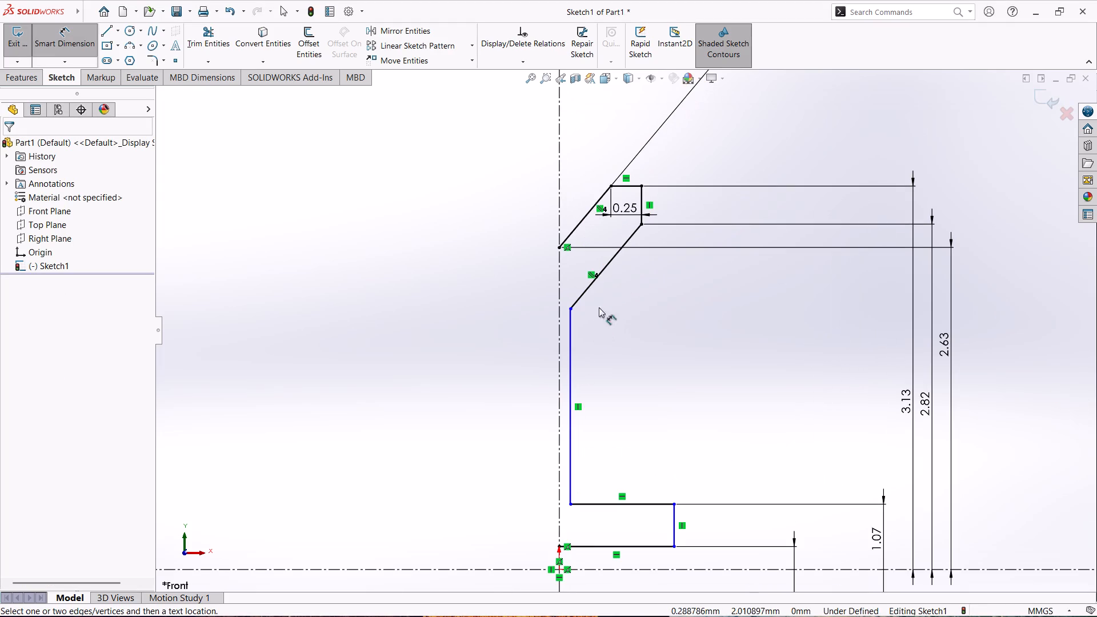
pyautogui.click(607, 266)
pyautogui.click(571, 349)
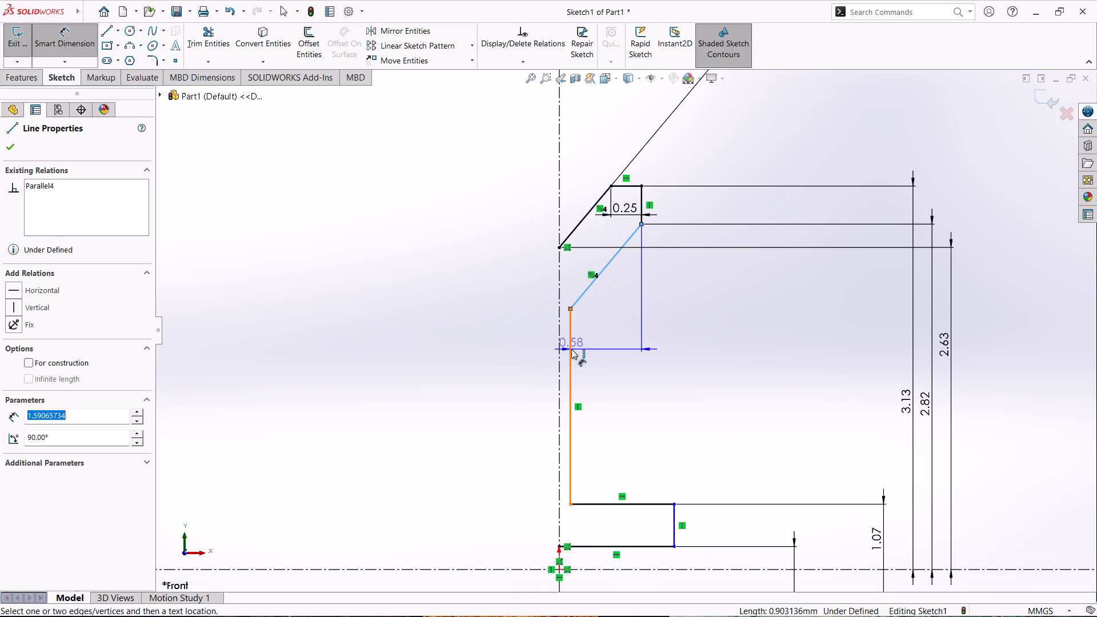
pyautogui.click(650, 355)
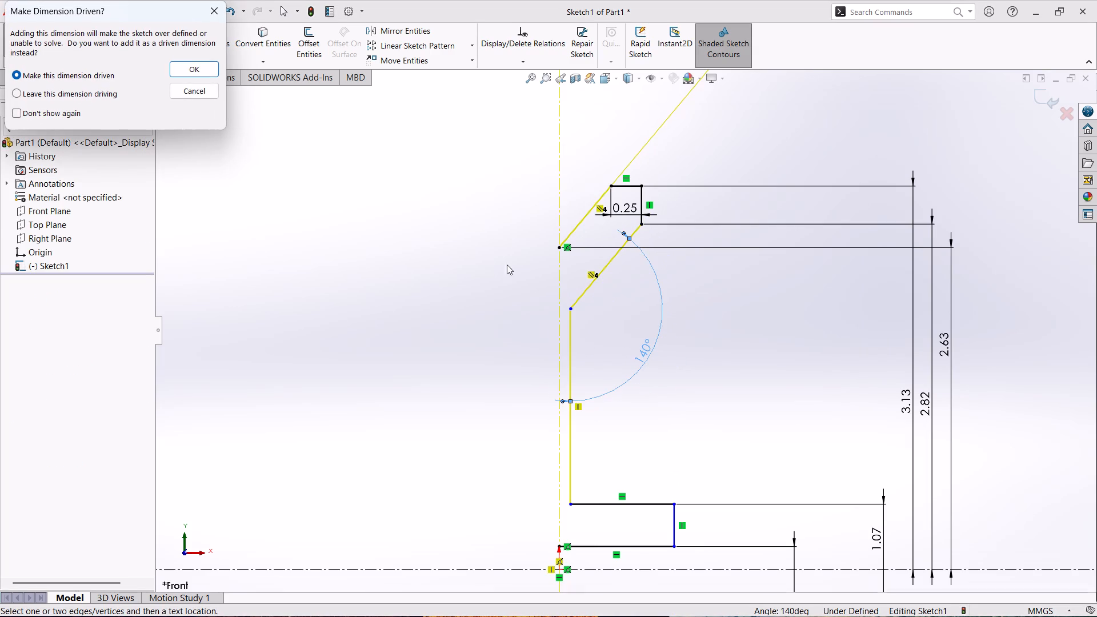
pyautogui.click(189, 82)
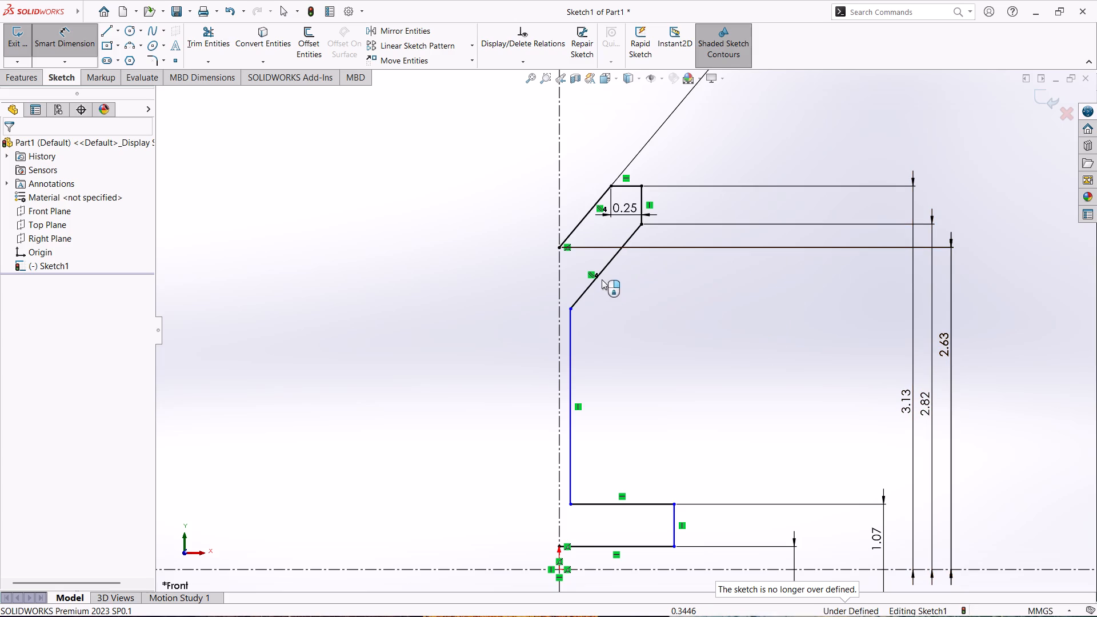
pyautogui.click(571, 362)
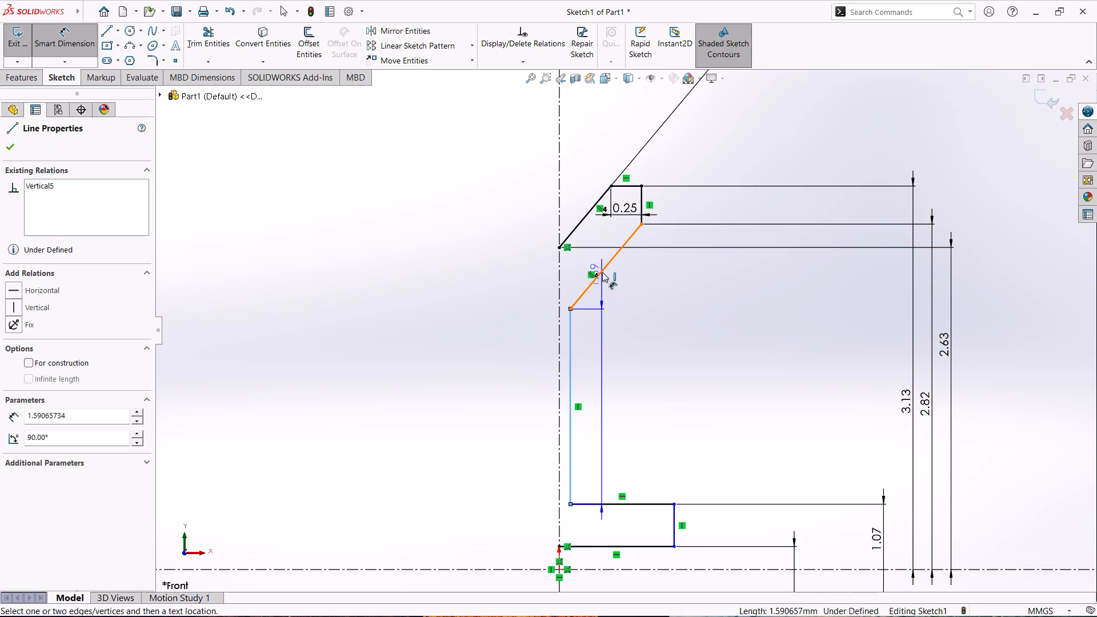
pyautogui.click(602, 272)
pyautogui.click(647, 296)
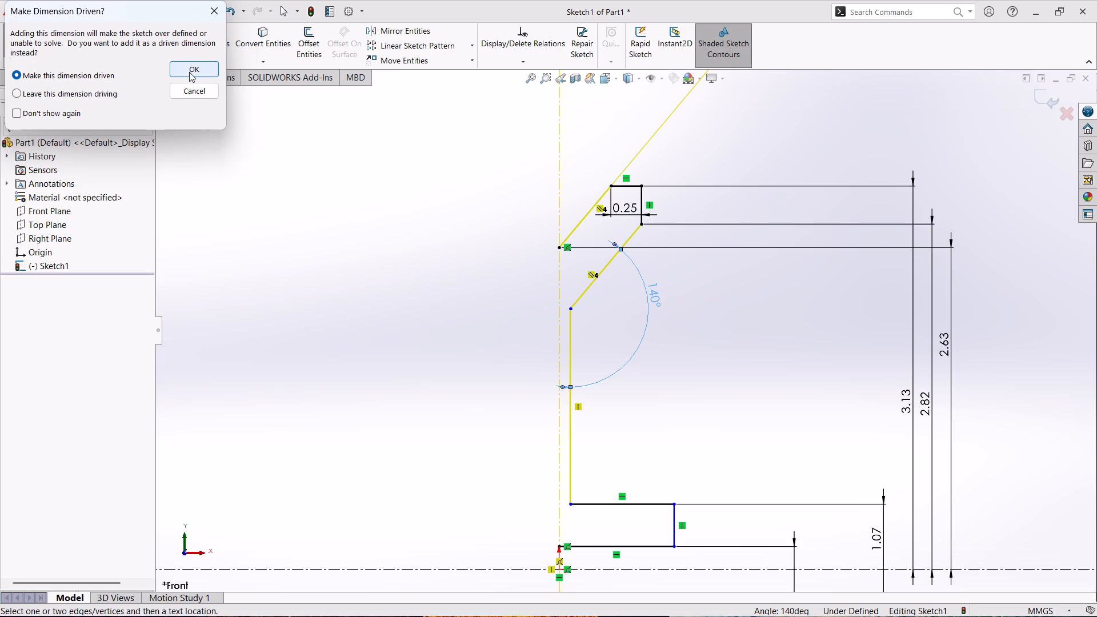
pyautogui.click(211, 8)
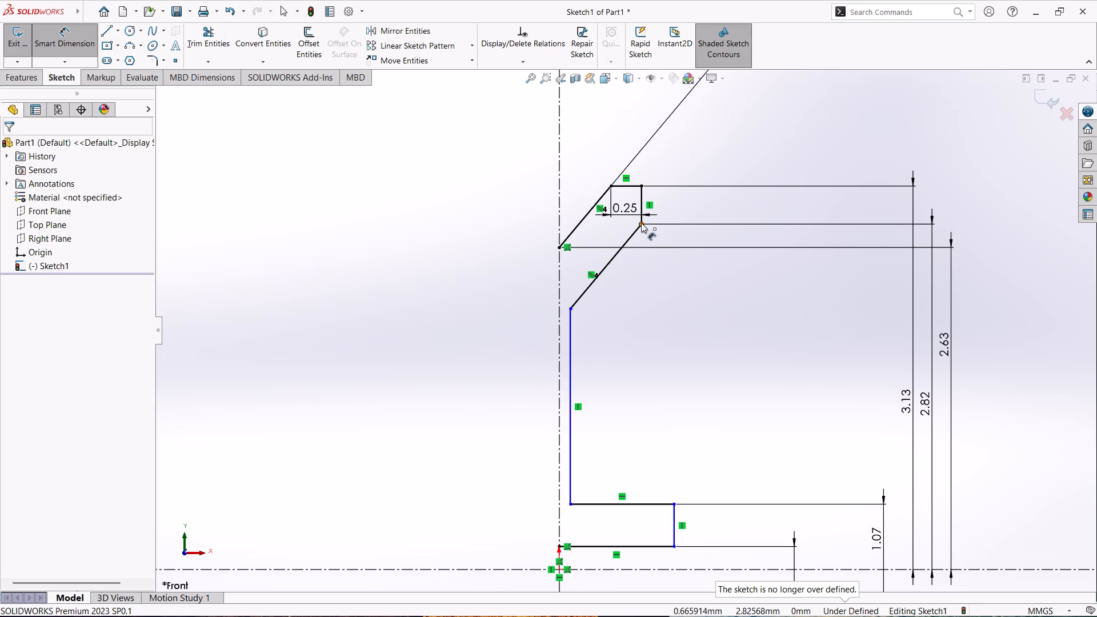
# Sketch a circle of about 0.12 mm radius centred on the vertical centerline, level with the lower slanted line's upper endpoint.
pyautogui.click(128, 31)
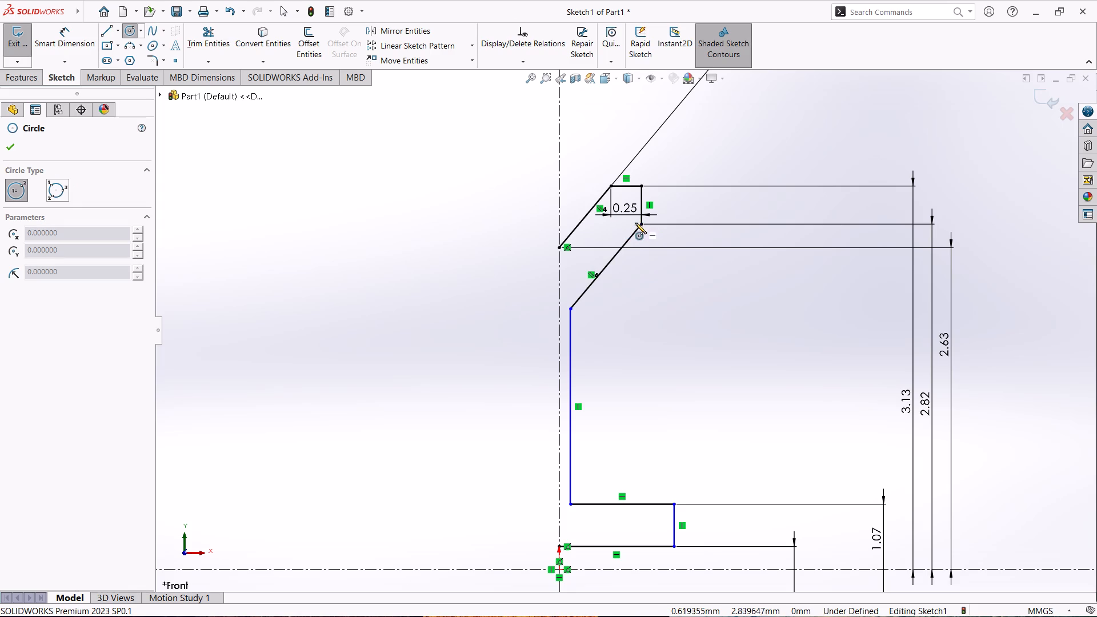
pyautogui.click(559, 224)
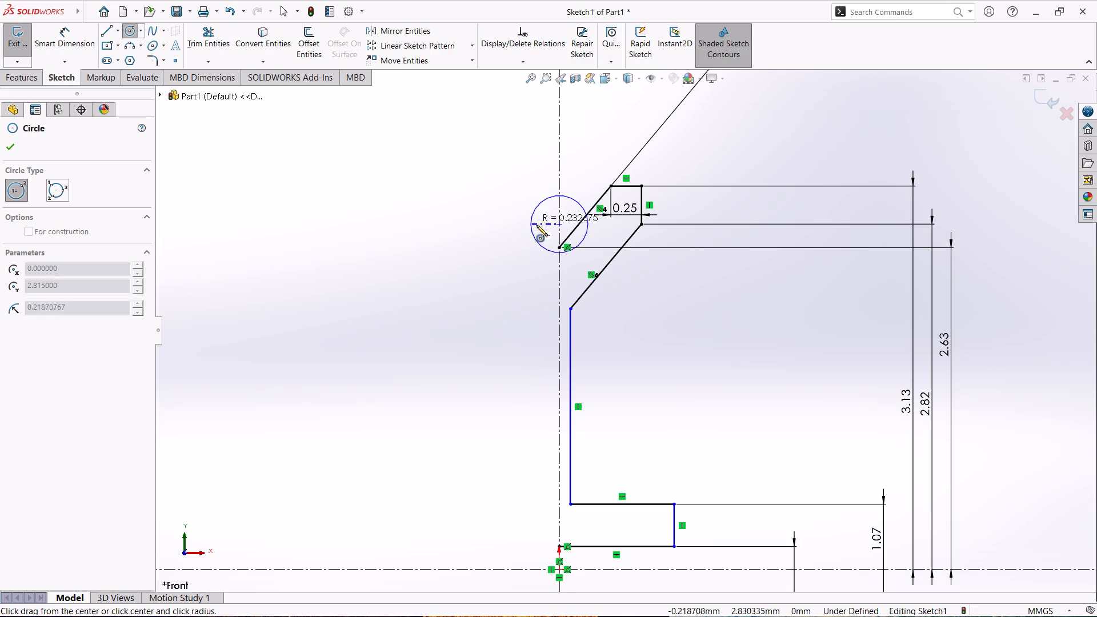
pyautogui.click(545, 229)
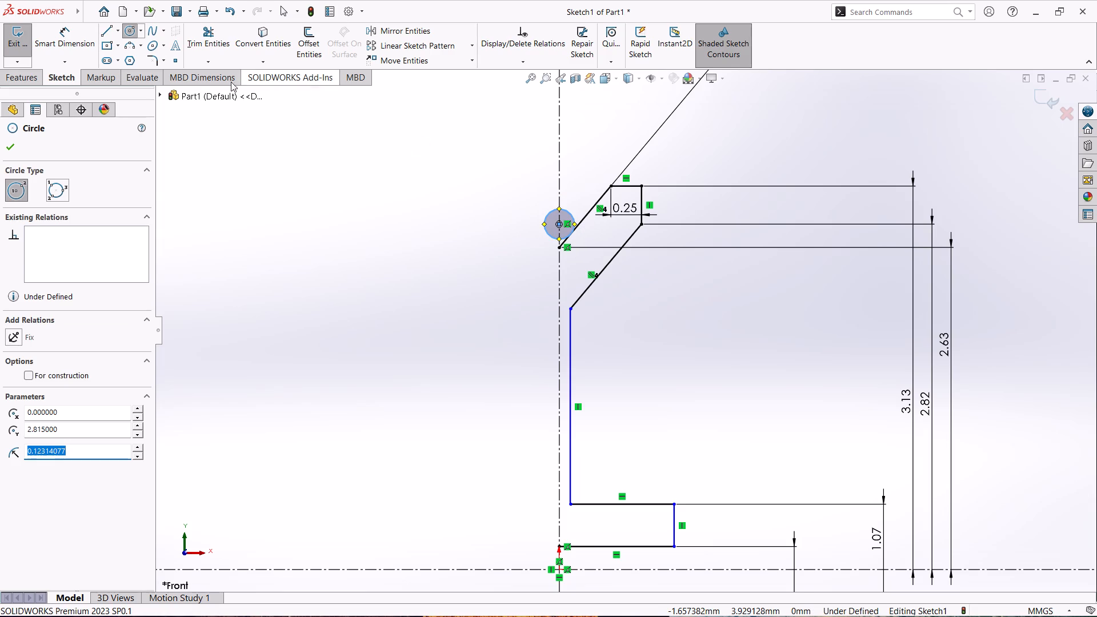
# Dimension the diameter of the circle on the vertical centerline as 0.38 mm.
pyautogui.click(80, 38)
pyautogui.click(551, 212)
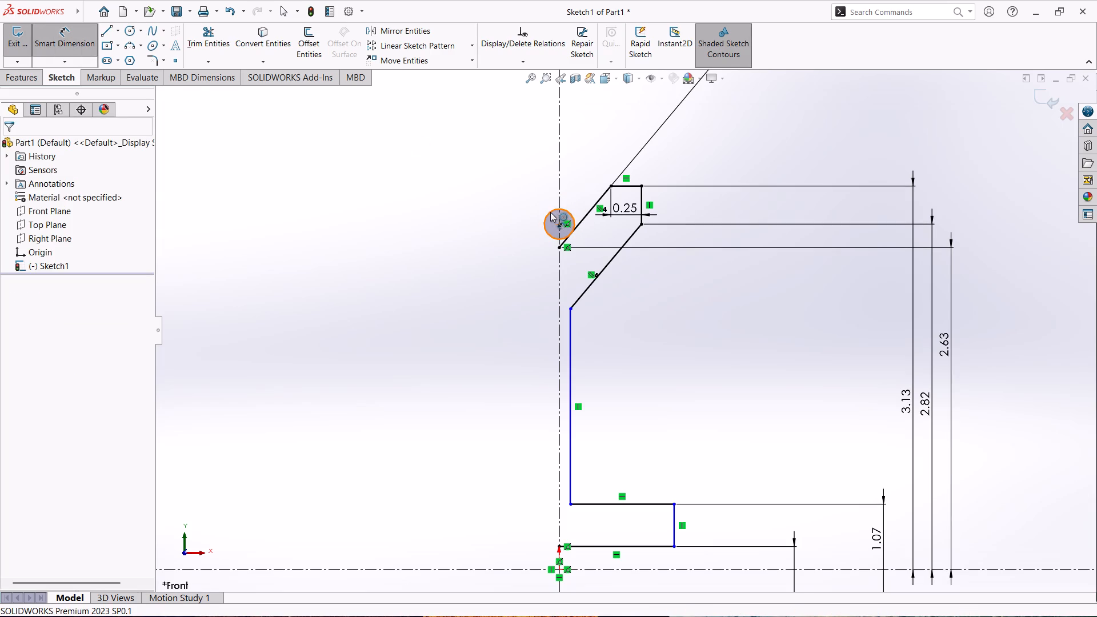
pyautogui.click(501, 186)
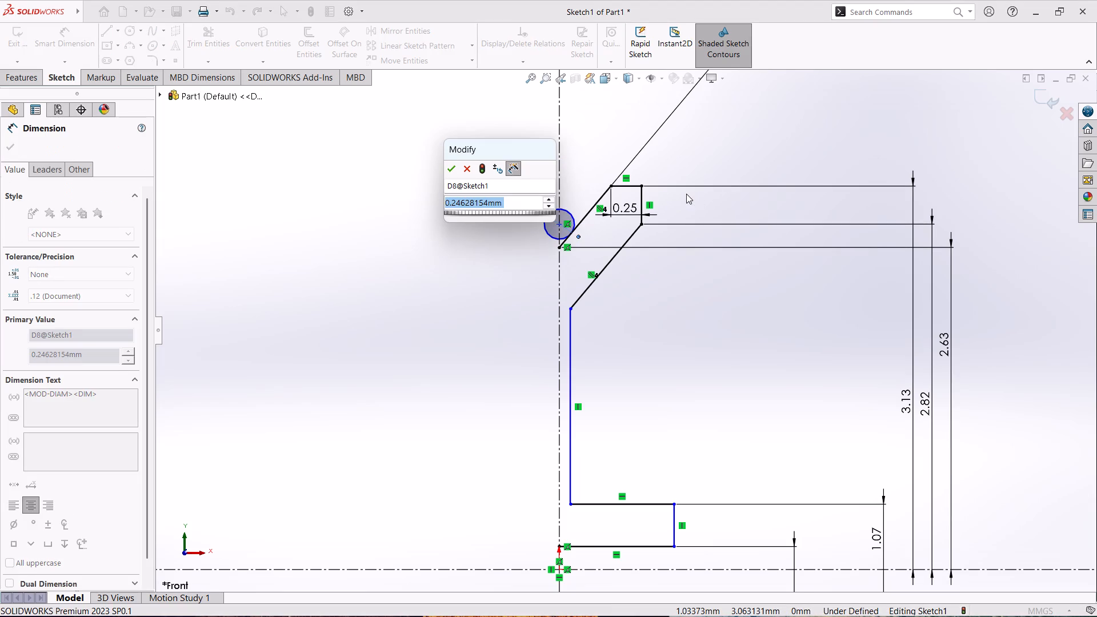
pyautogui.write('.38')
pyautogui.press('Return')
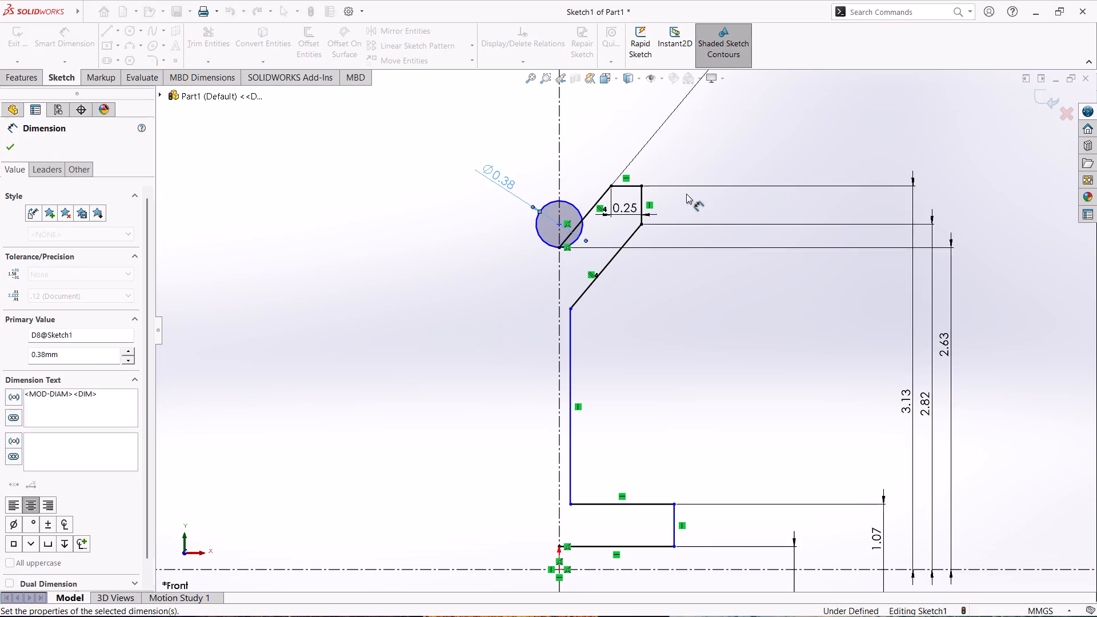
pyautogui.click(761, 148)
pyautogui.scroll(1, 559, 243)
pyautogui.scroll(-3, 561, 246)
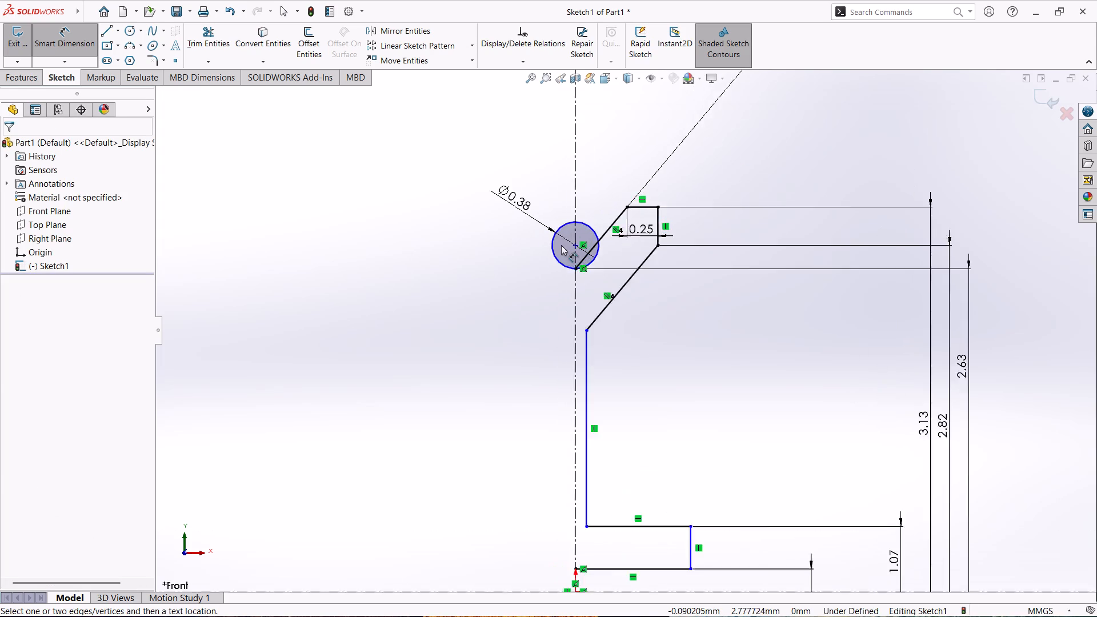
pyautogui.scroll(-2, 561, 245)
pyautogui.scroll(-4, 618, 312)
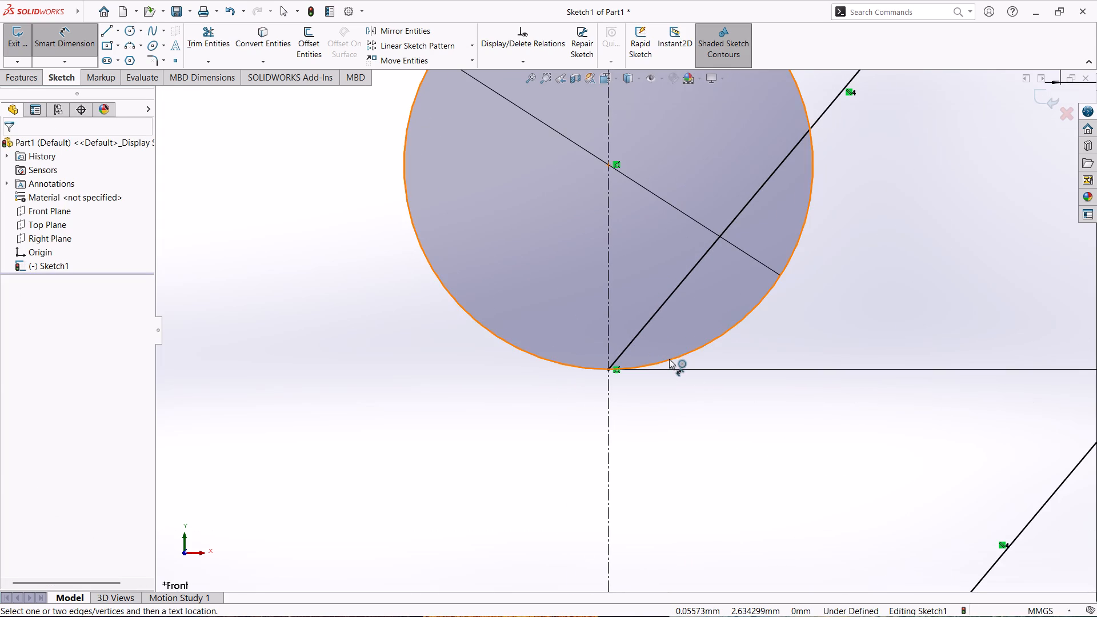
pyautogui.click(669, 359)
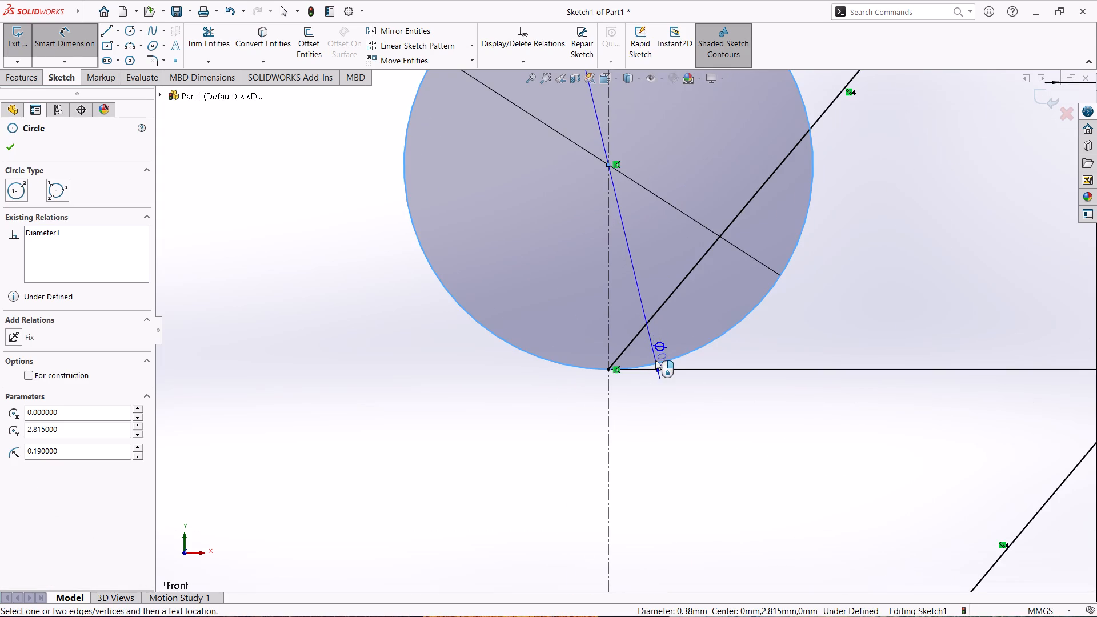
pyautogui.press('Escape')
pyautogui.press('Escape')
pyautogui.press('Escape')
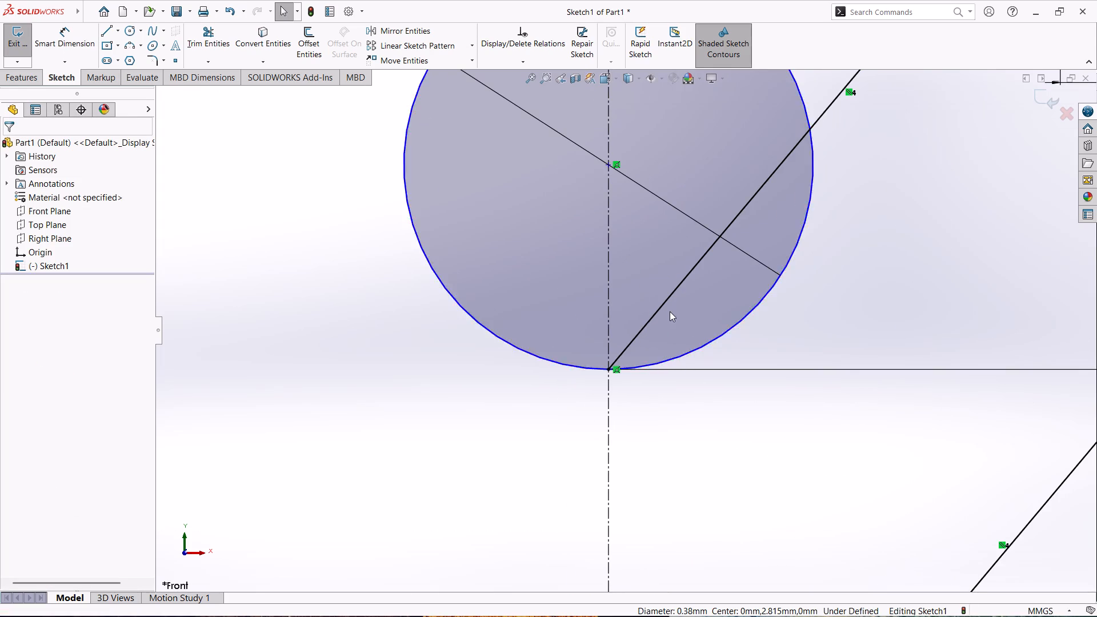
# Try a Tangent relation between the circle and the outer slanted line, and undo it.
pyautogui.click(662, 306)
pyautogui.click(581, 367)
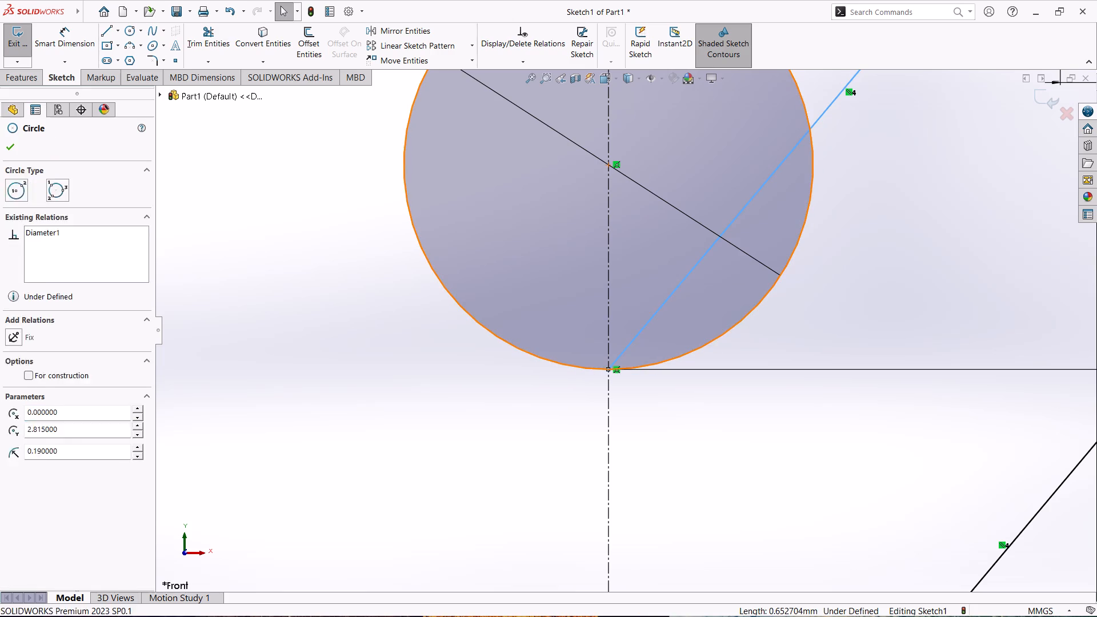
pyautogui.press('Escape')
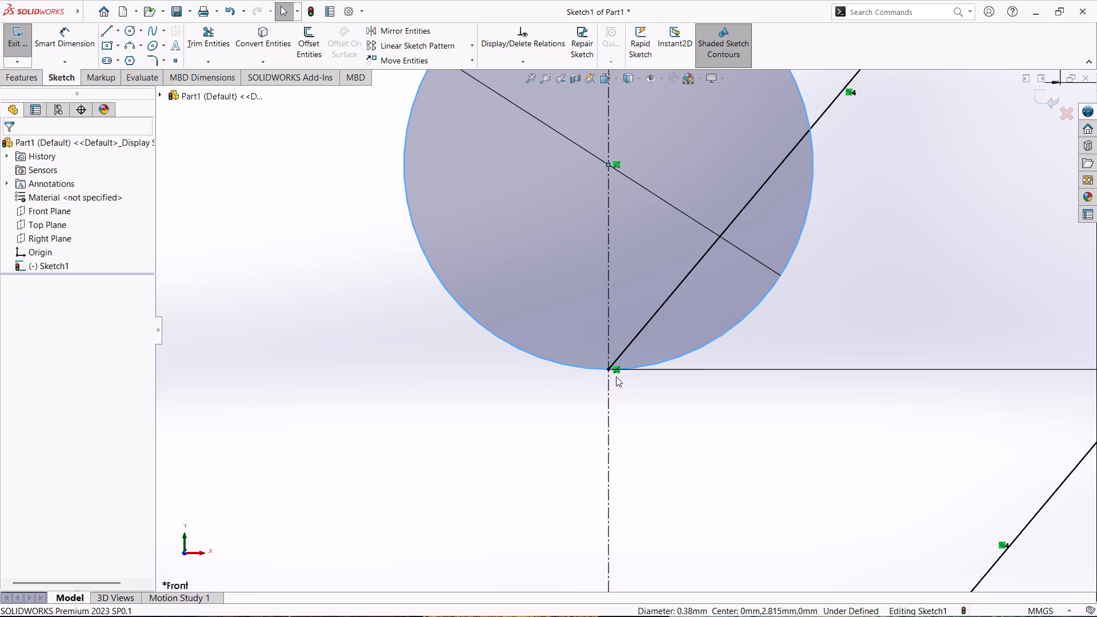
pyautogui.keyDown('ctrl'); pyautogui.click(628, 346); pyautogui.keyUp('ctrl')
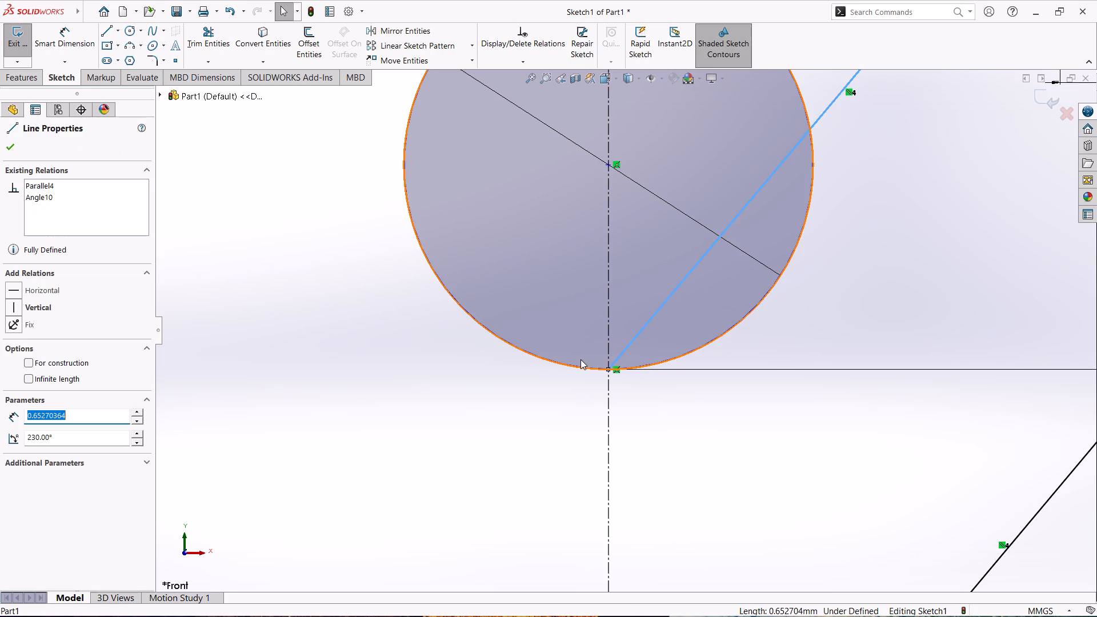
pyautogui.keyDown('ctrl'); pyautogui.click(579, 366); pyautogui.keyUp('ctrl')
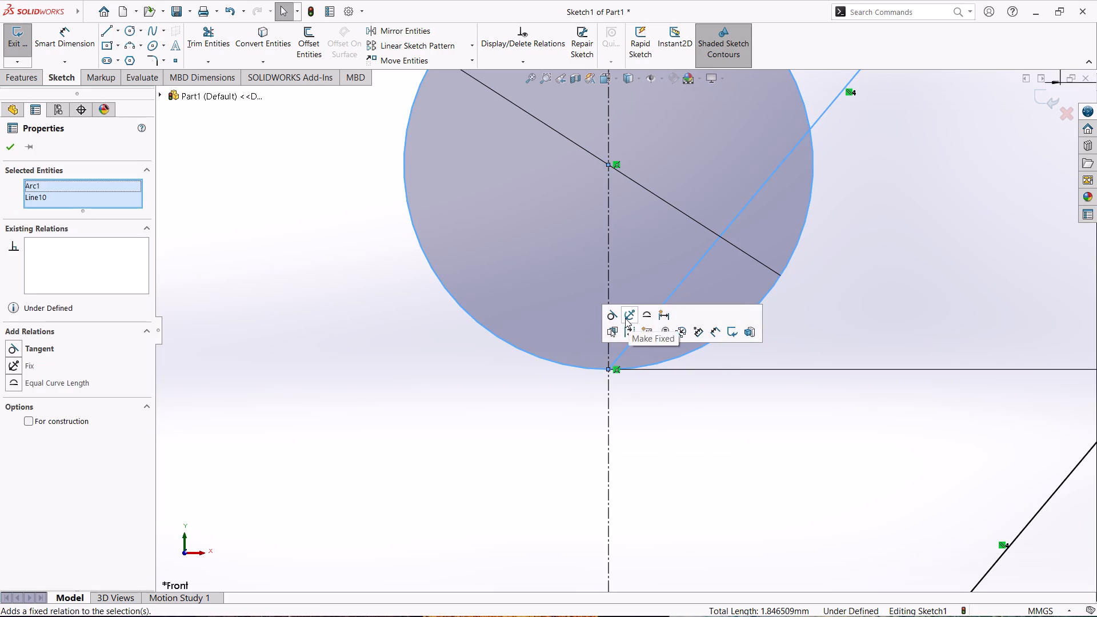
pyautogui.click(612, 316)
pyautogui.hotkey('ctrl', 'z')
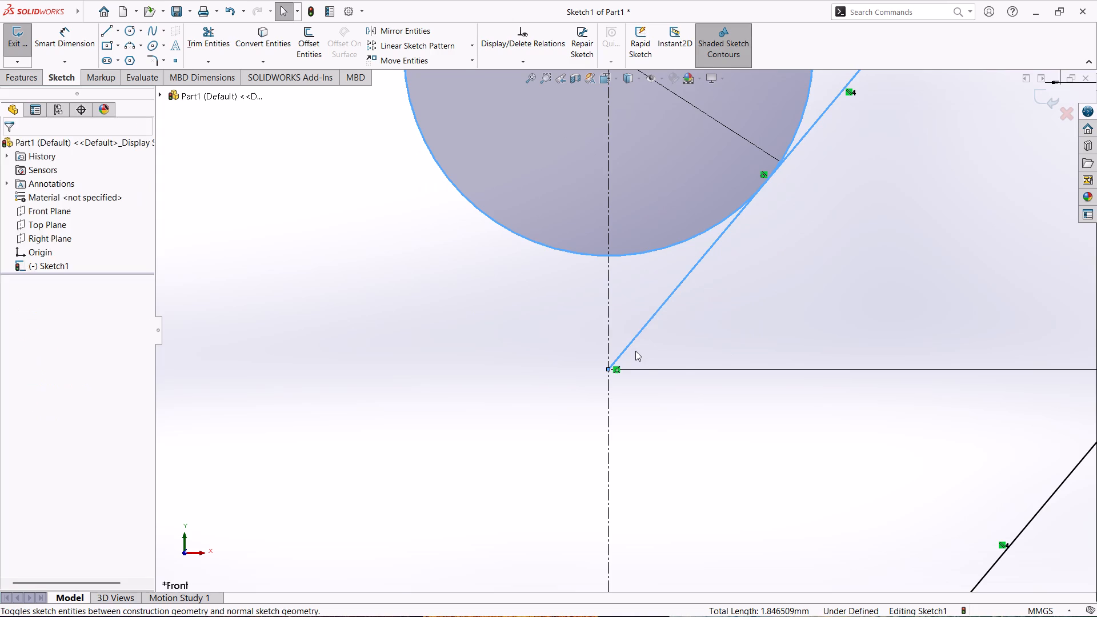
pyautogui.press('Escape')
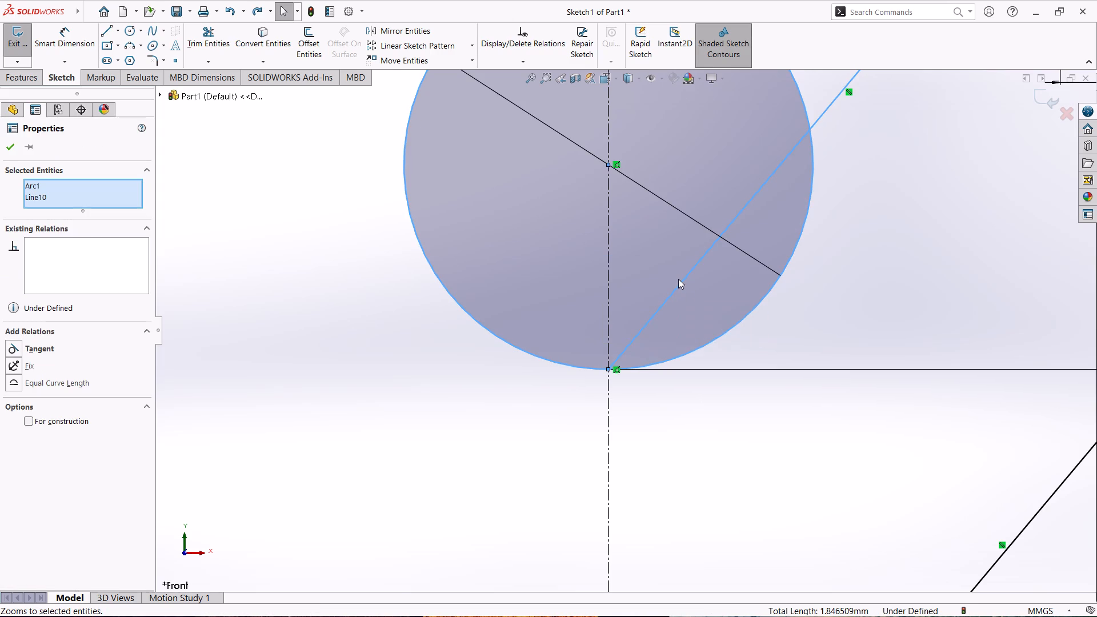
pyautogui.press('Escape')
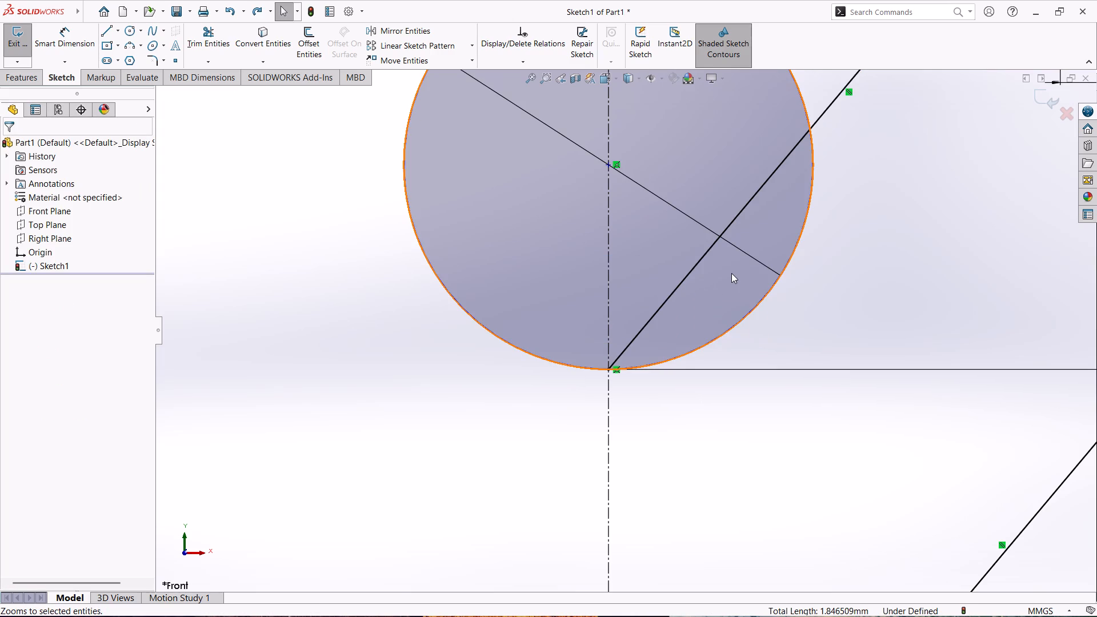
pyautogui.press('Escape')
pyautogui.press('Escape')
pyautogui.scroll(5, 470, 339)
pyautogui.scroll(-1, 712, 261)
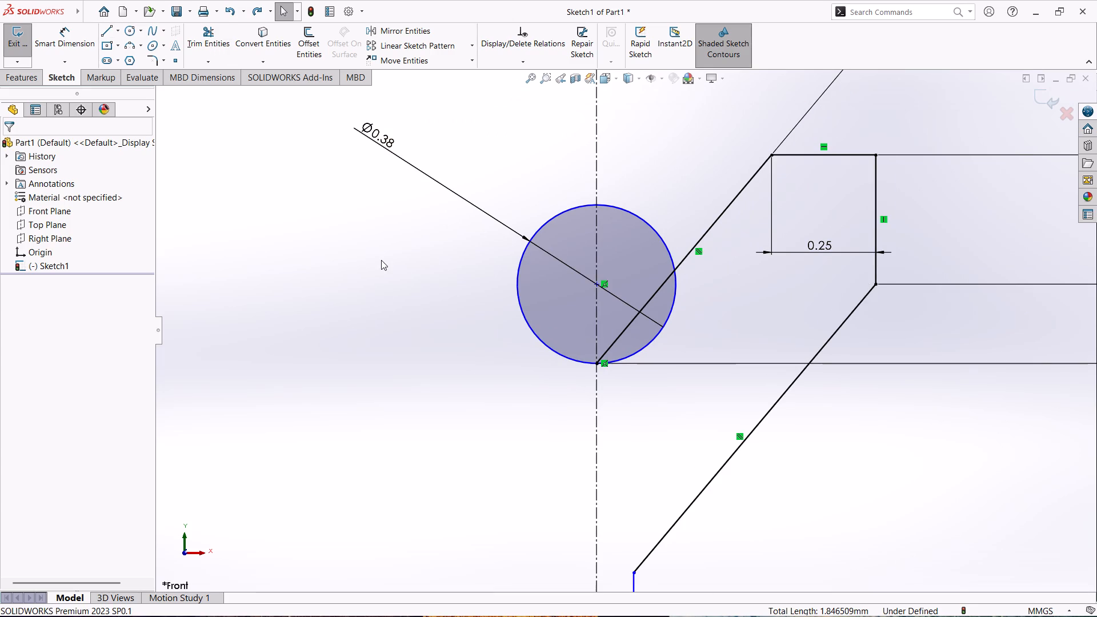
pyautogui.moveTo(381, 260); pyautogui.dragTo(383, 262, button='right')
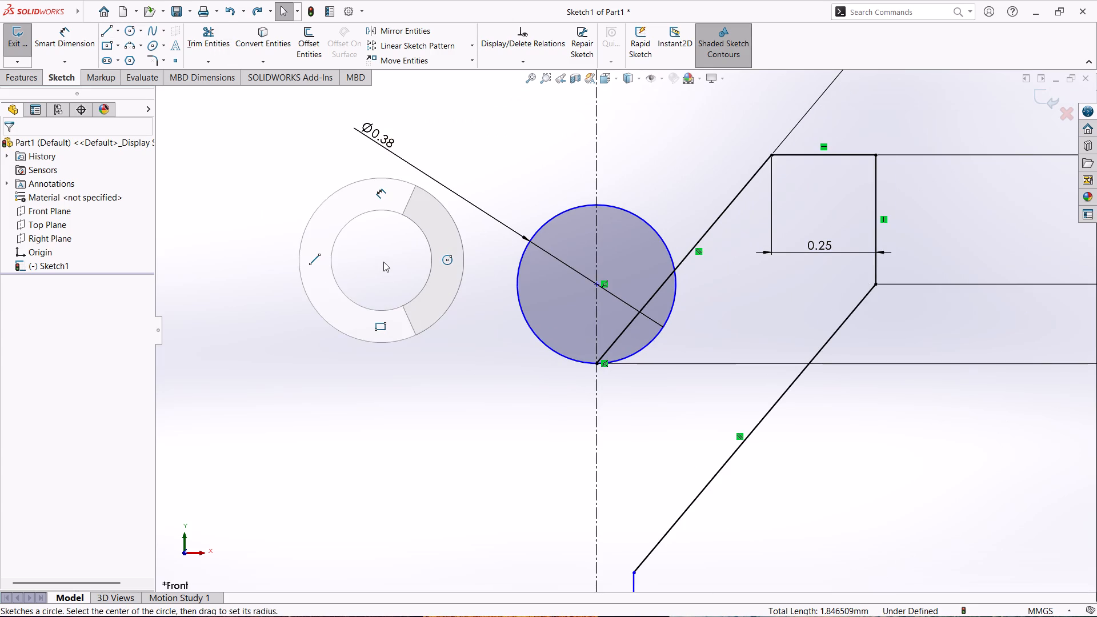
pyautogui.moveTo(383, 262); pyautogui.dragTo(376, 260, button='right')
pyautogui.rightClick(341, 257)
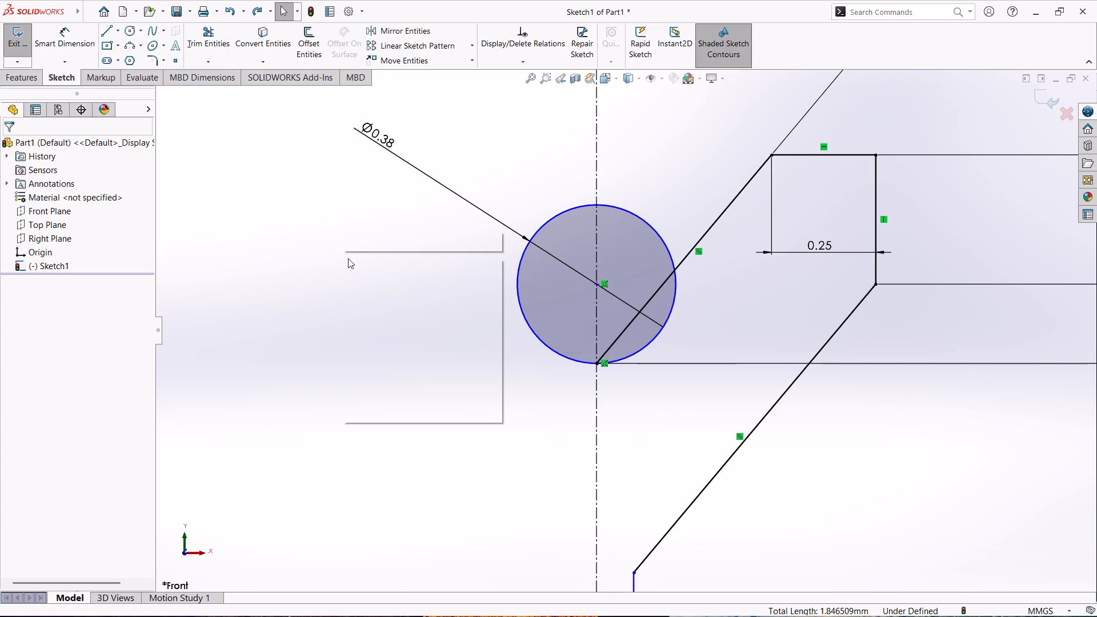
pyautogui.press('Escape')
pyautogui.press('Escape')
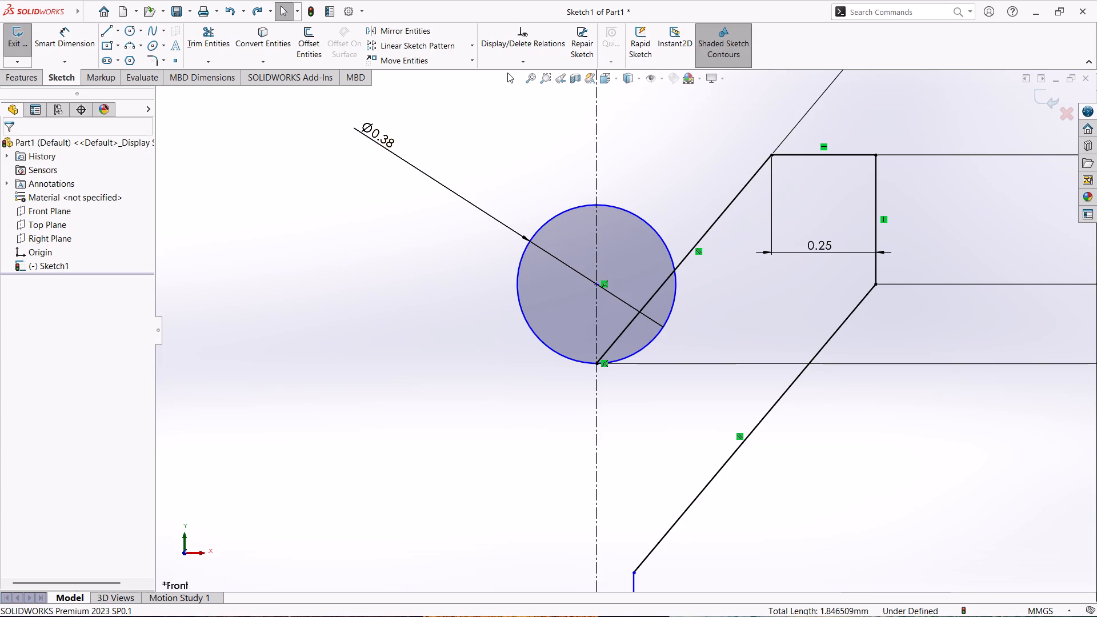
# Add a Horizontal relation between the circle's centre point and the lower slanted line's upper endpoint.
pyautogui.click(521, 62)
pyautogui.click(522, 83)
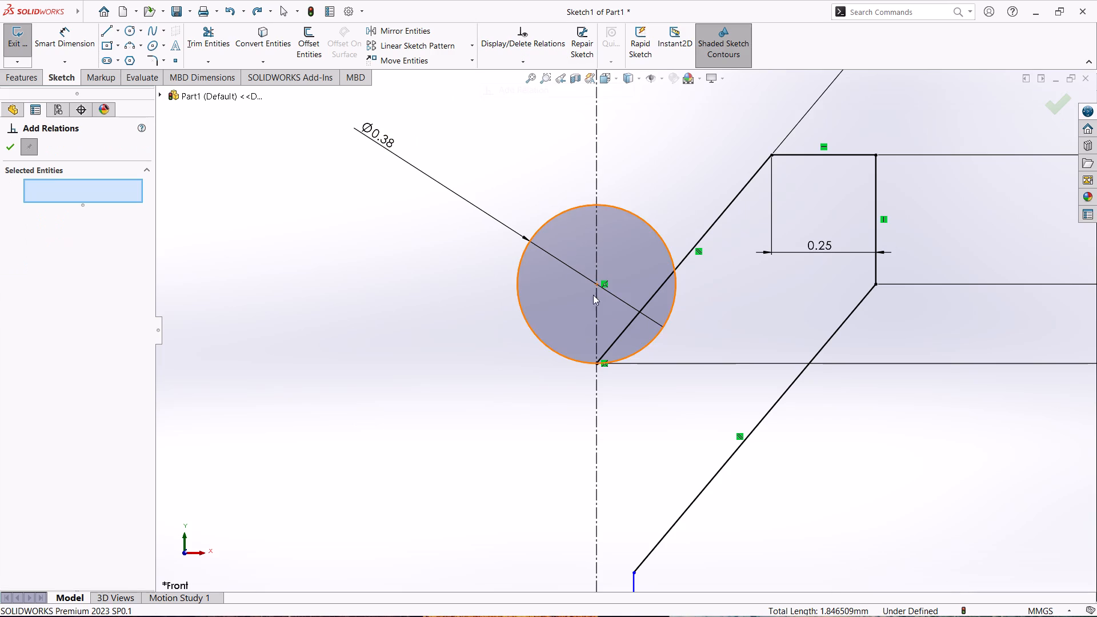
pyautogui.click(596, 283)
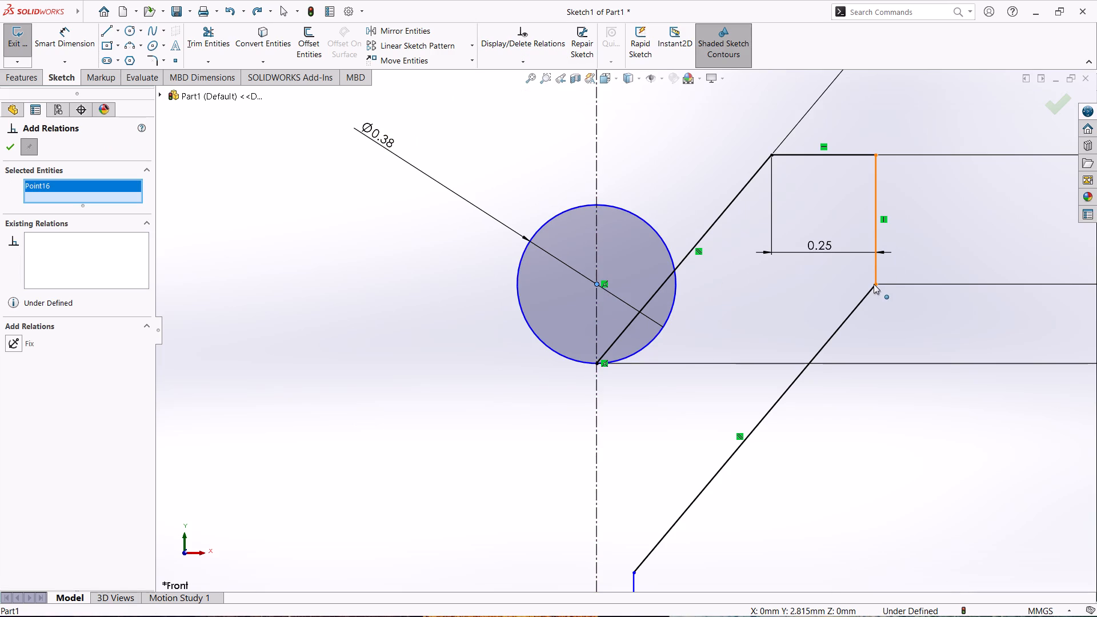
pyautogui.click(875, 282)
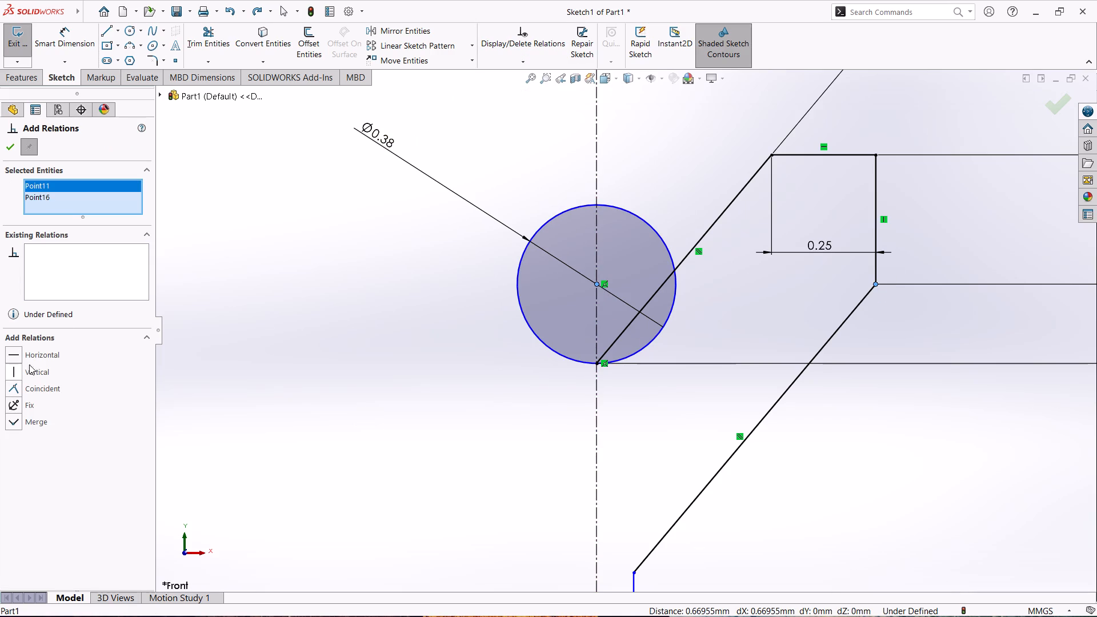
pyautogui.click(47, 387)
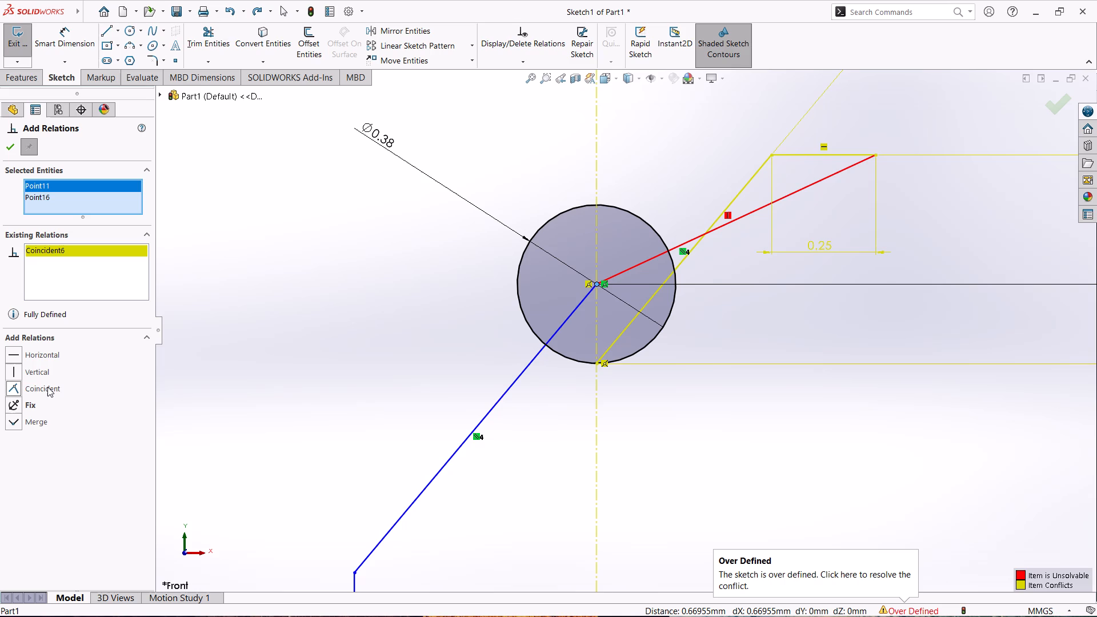
pyautogui.hotkey('ctrl', 'z')
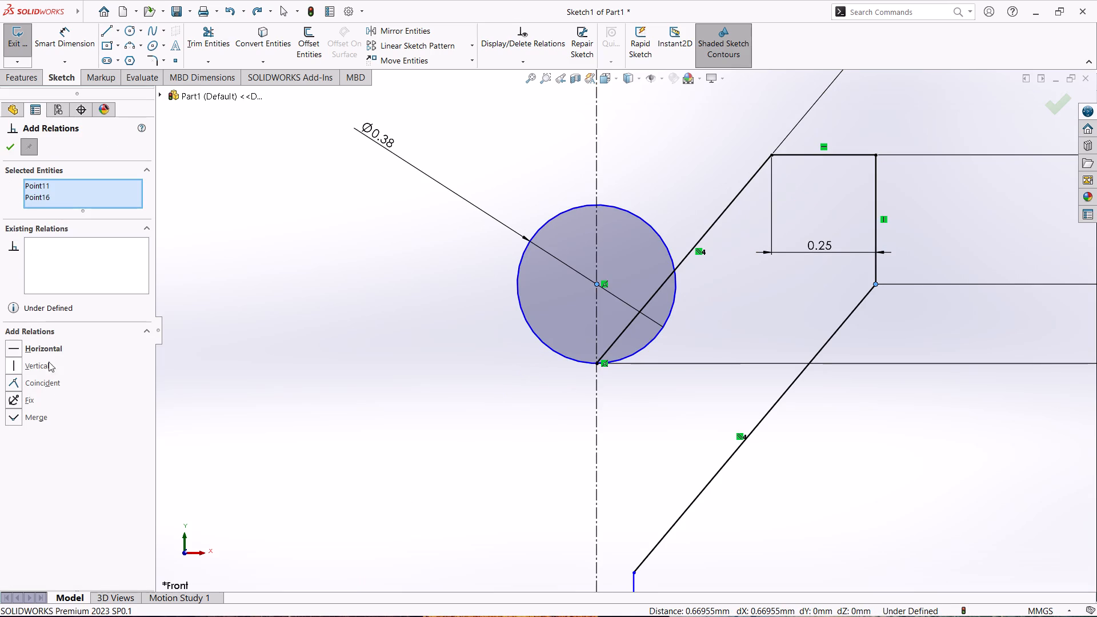
pyautogui.click(39, 347)
pyautogui.click(11, 141)
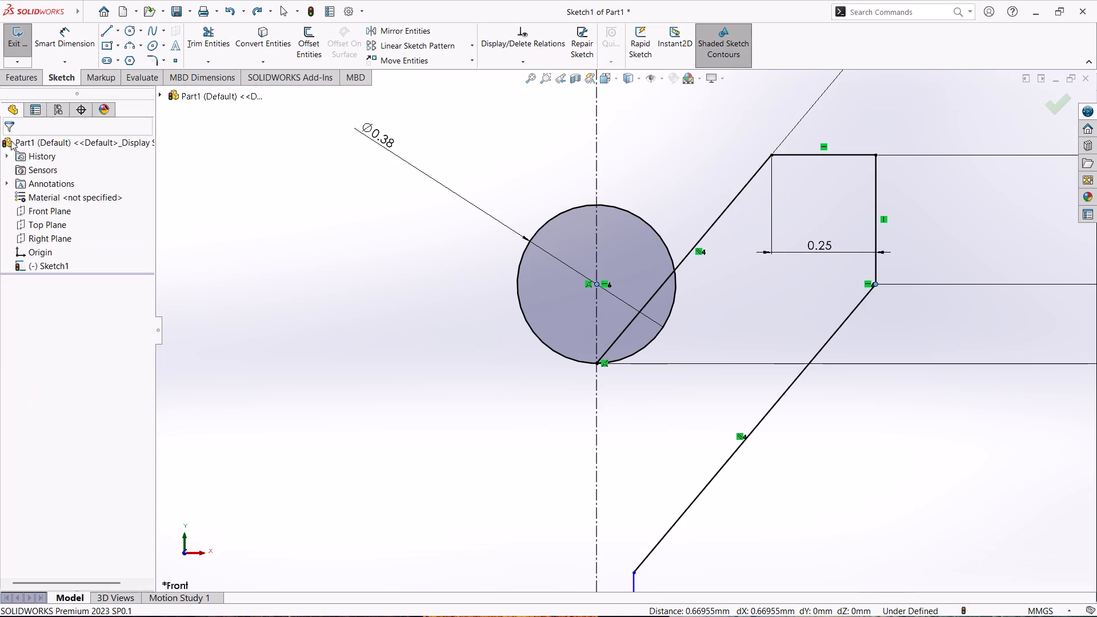
pyautogui.press('Escape')
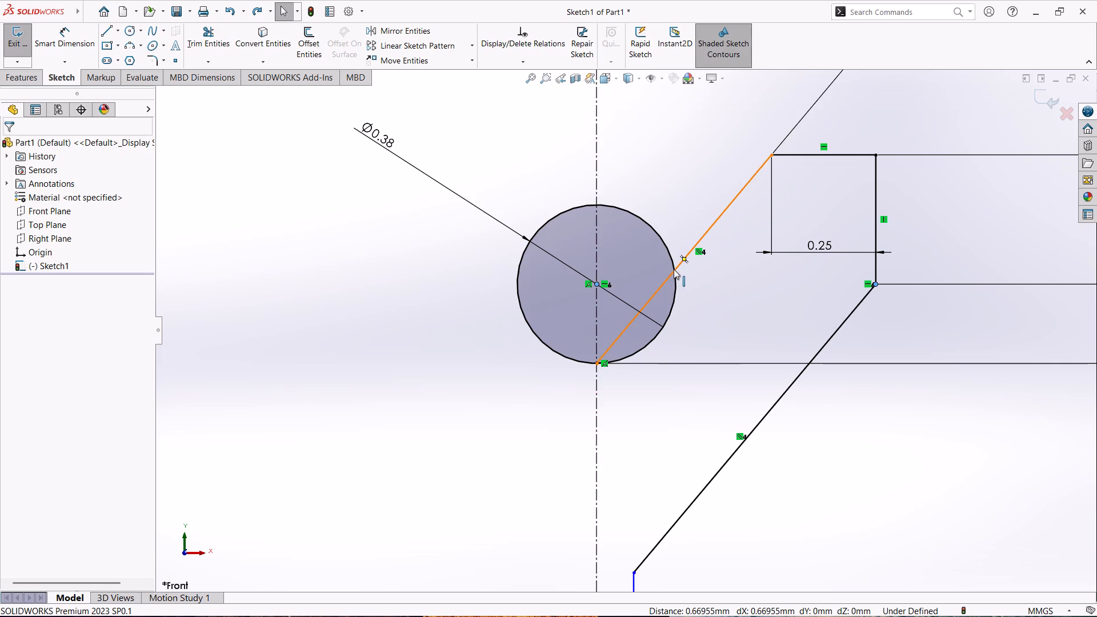
# Delete the outer slanted line that runs from the short top line to the vertical centerline, including its associated dimensions.
pyautogui.click(744, 183)
pyautogui.click(738, 195)
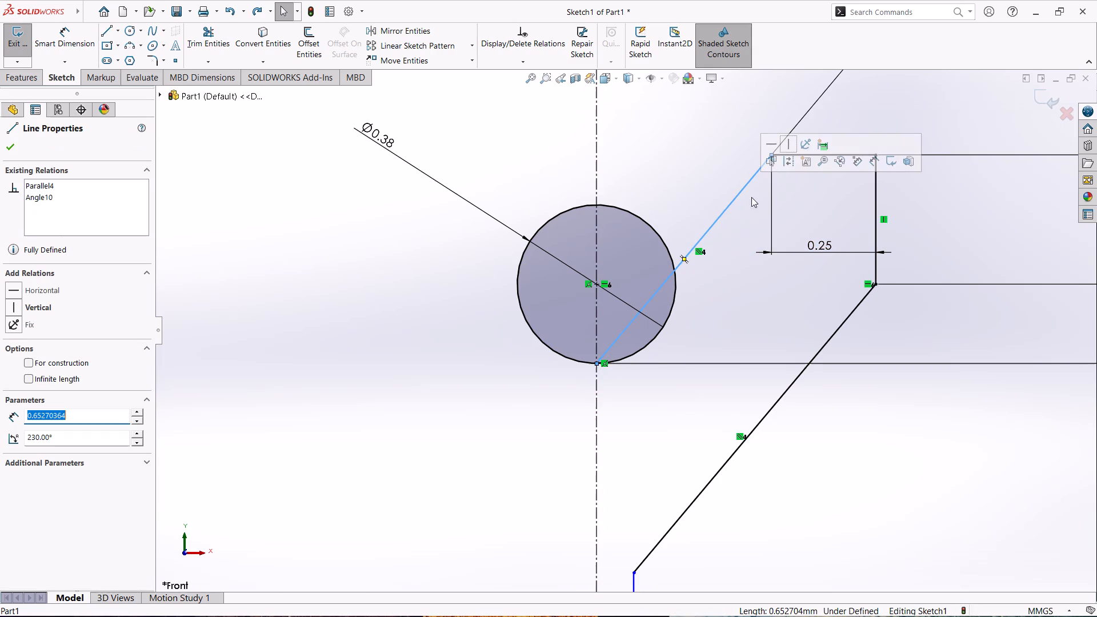
pyautogui.press('BackSpace')
pyautogui.press('Delete')
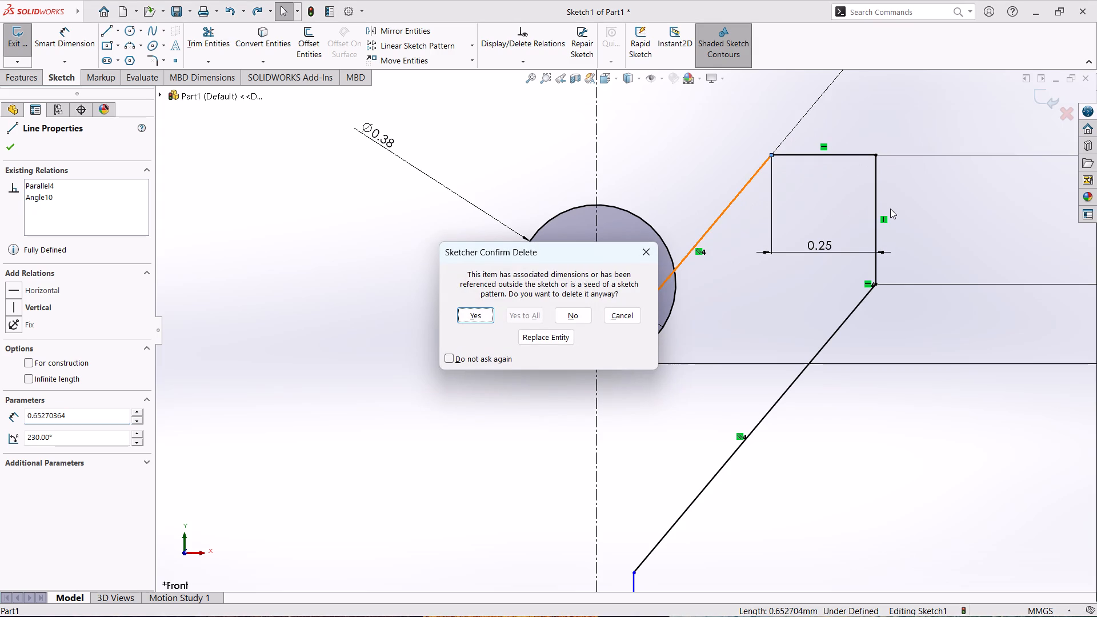
pyautogui.press('Return')
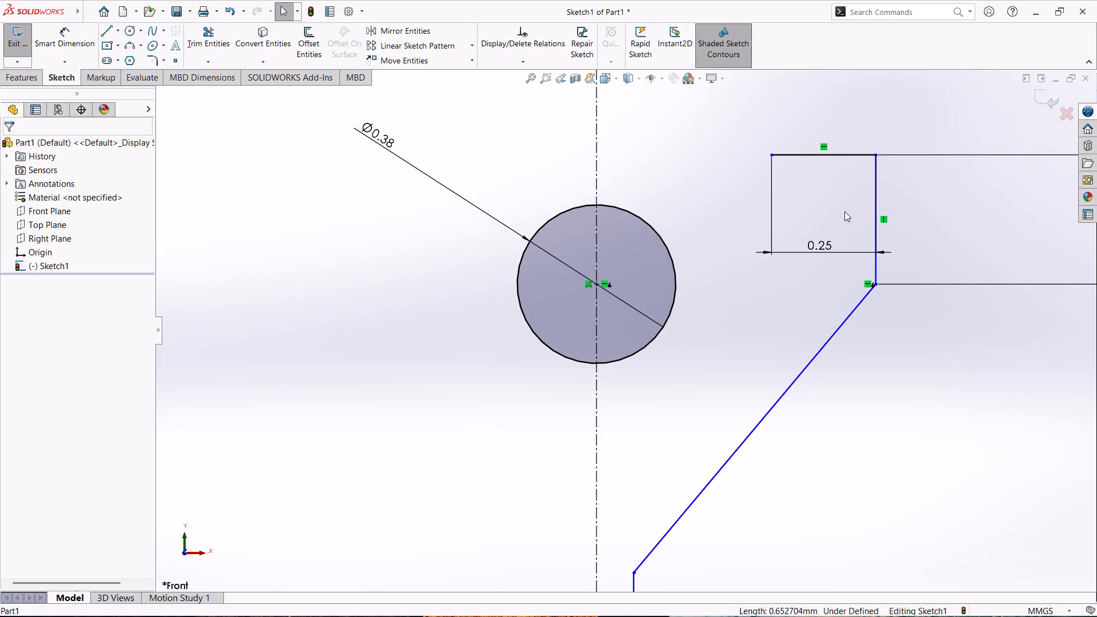
pyautogui.click(731, 195)
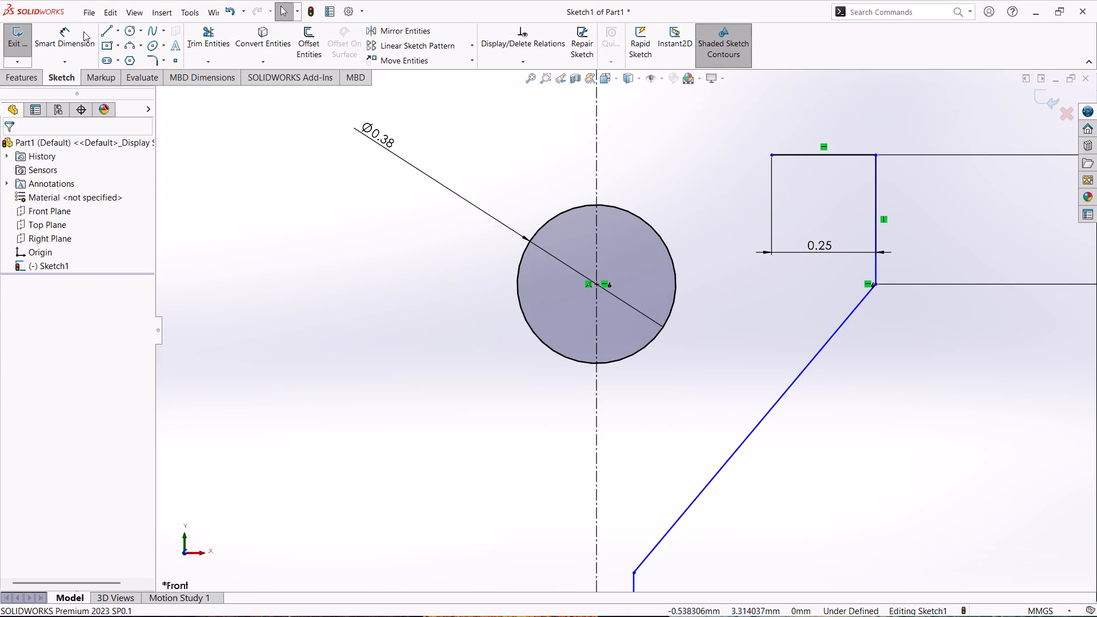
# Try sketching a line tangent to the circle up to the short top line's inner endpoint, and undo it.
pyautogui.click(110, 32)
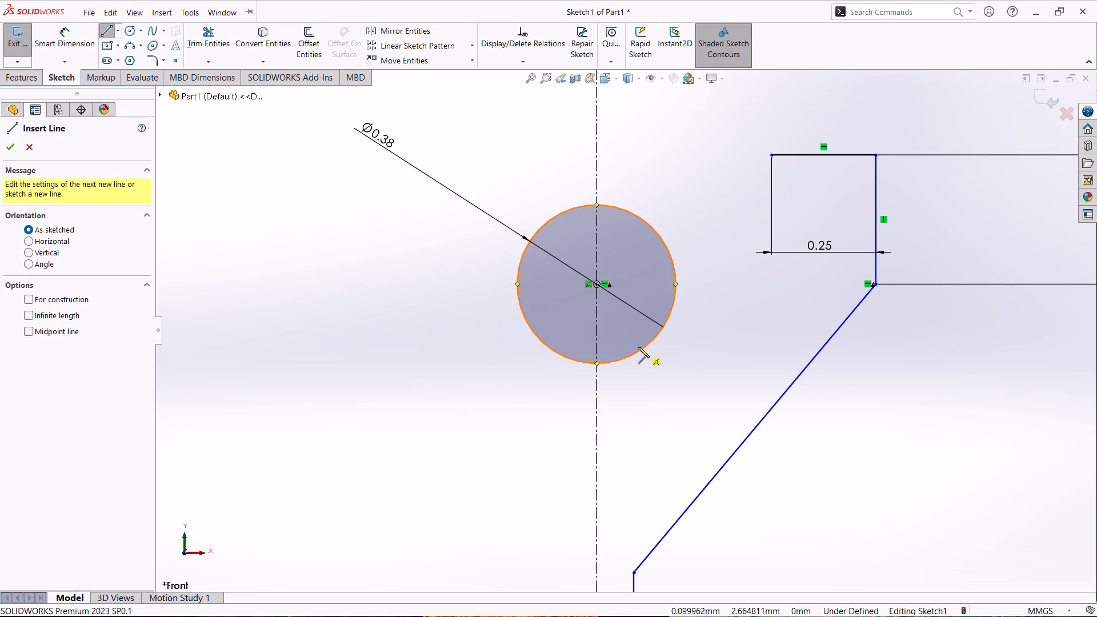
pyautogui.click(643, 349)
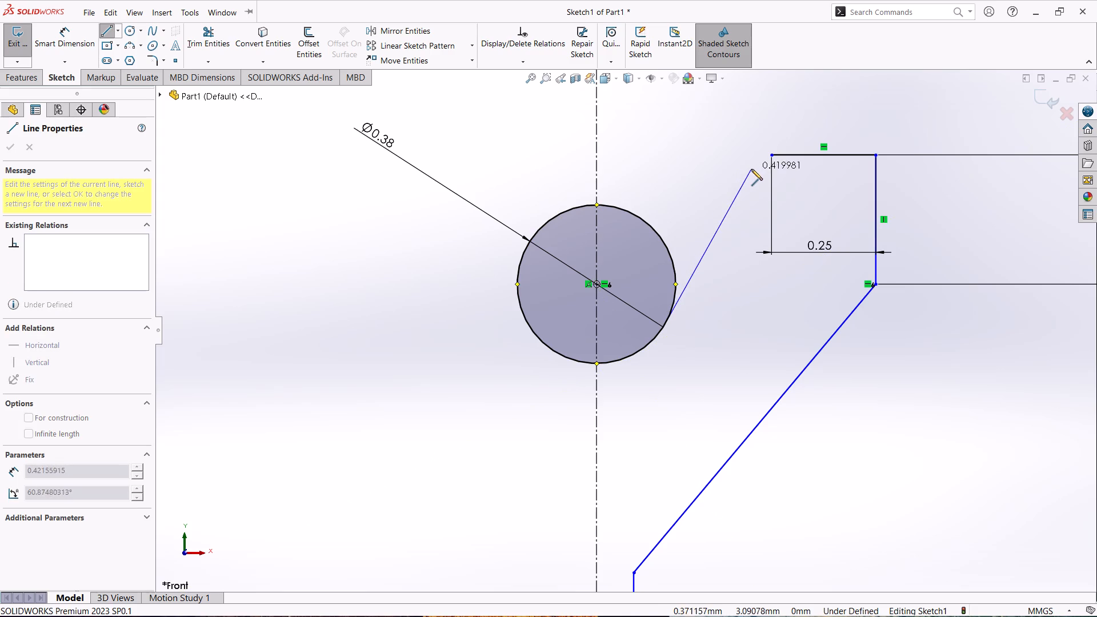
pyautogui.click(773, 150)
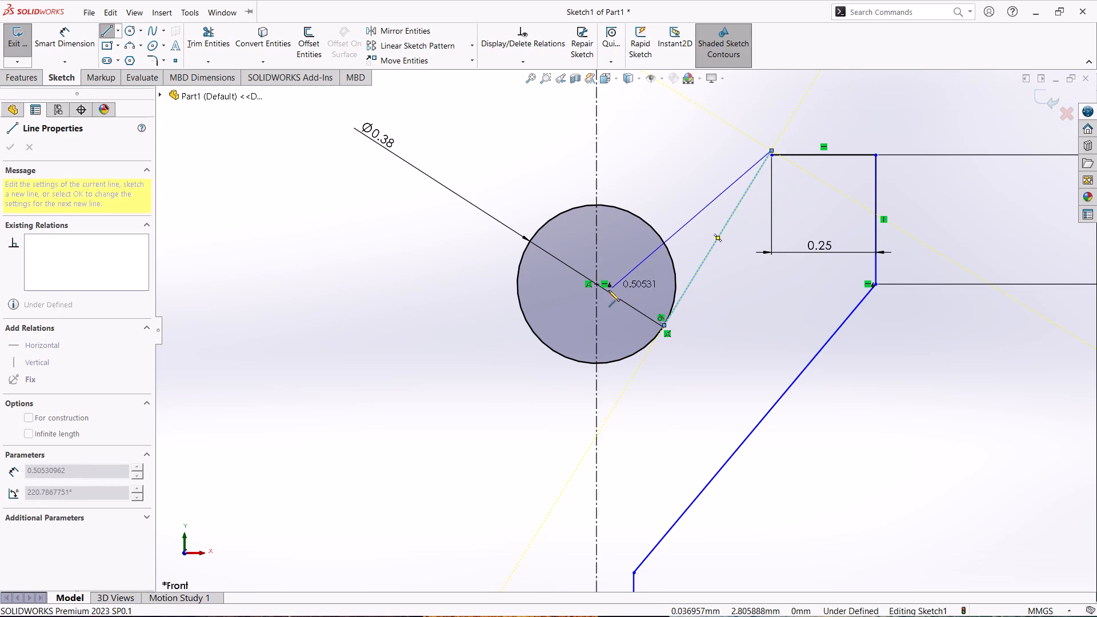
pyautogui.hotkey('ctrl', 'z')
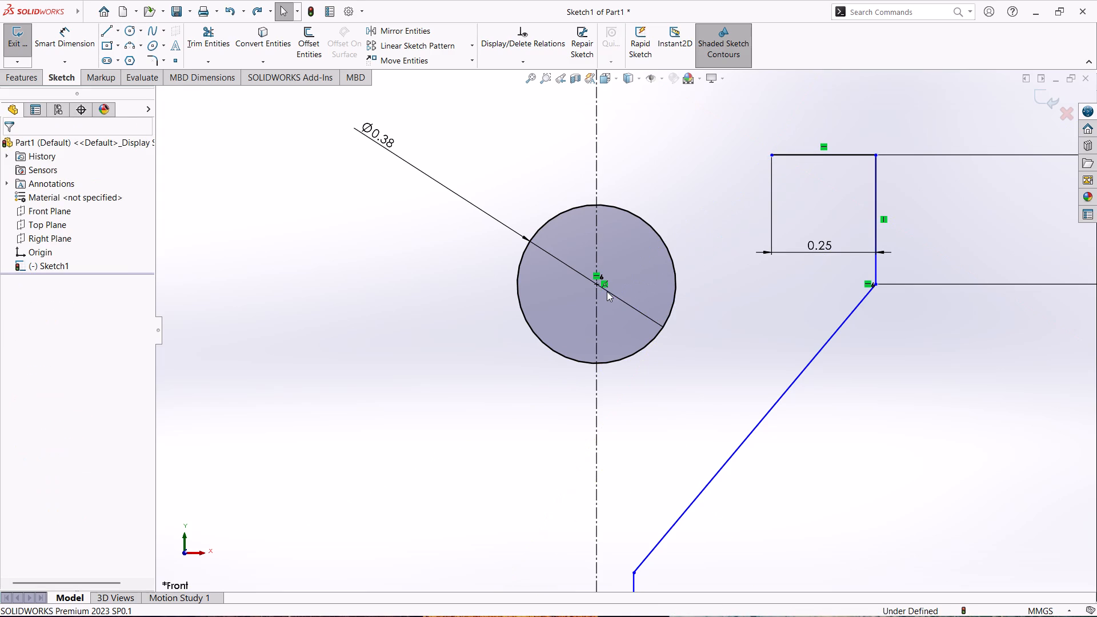
# Sketch a line about 0.49 mm long, tangent to the circle's lower side, up to the short top line's inner endpoint.
pyautogui.click(106, 33)
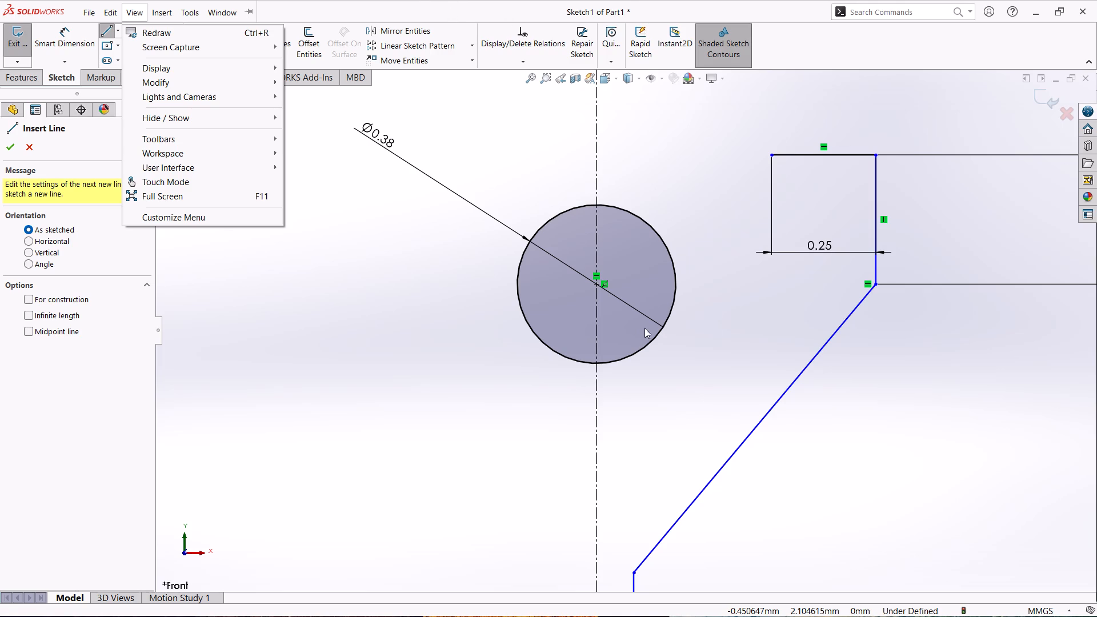
pyautogui.click(107, 33)
pyautogui.click(107, 33)
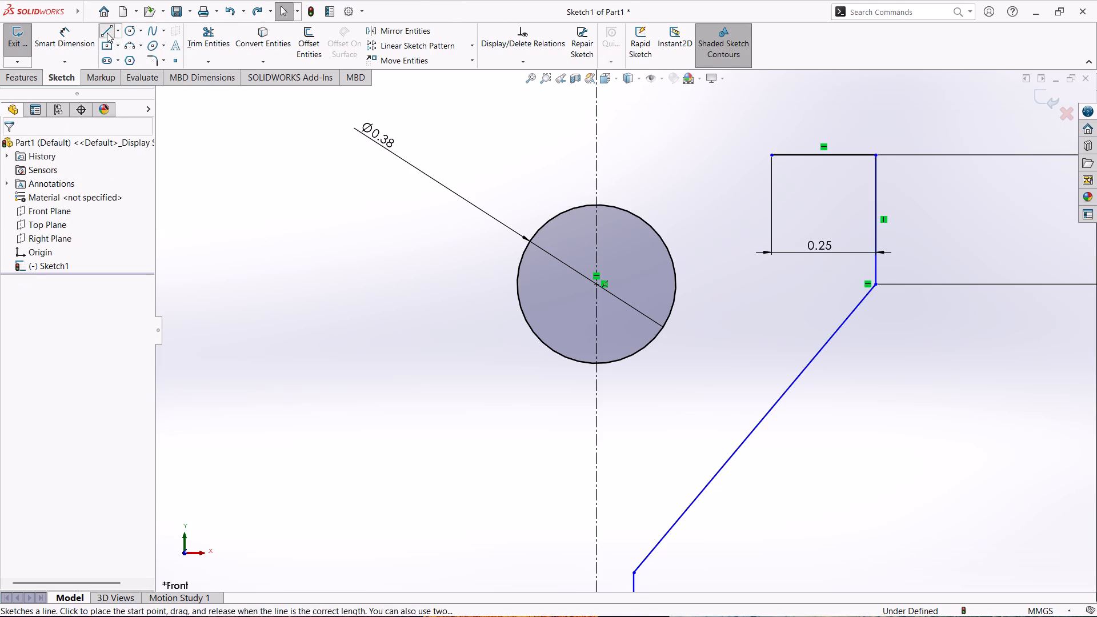
pyautogui.click(649, 342)
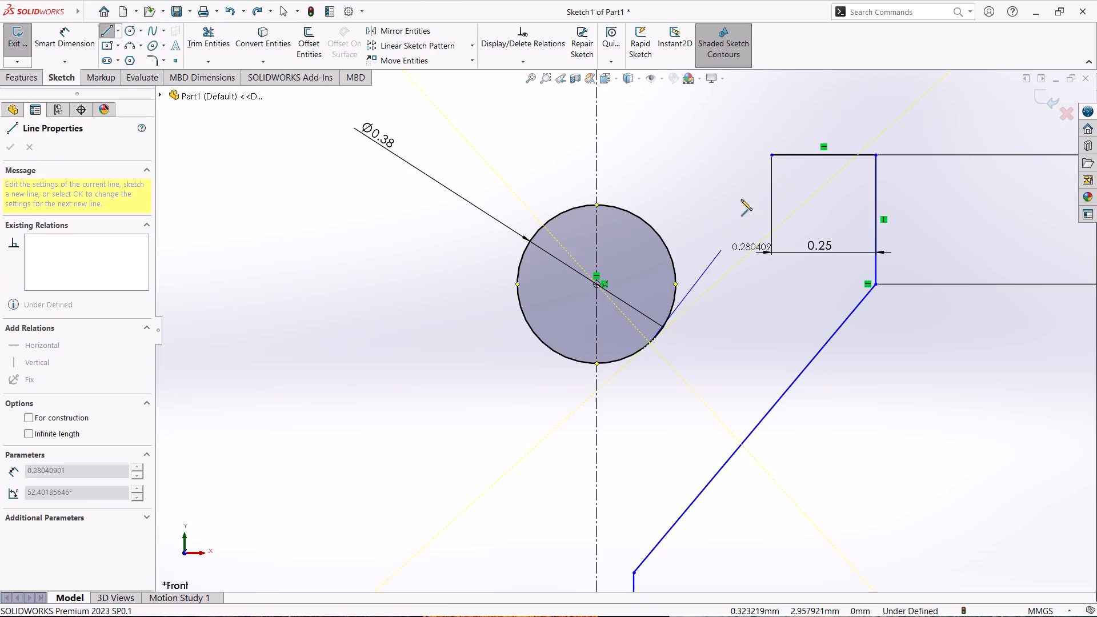
pyautogui.click(772, 157)
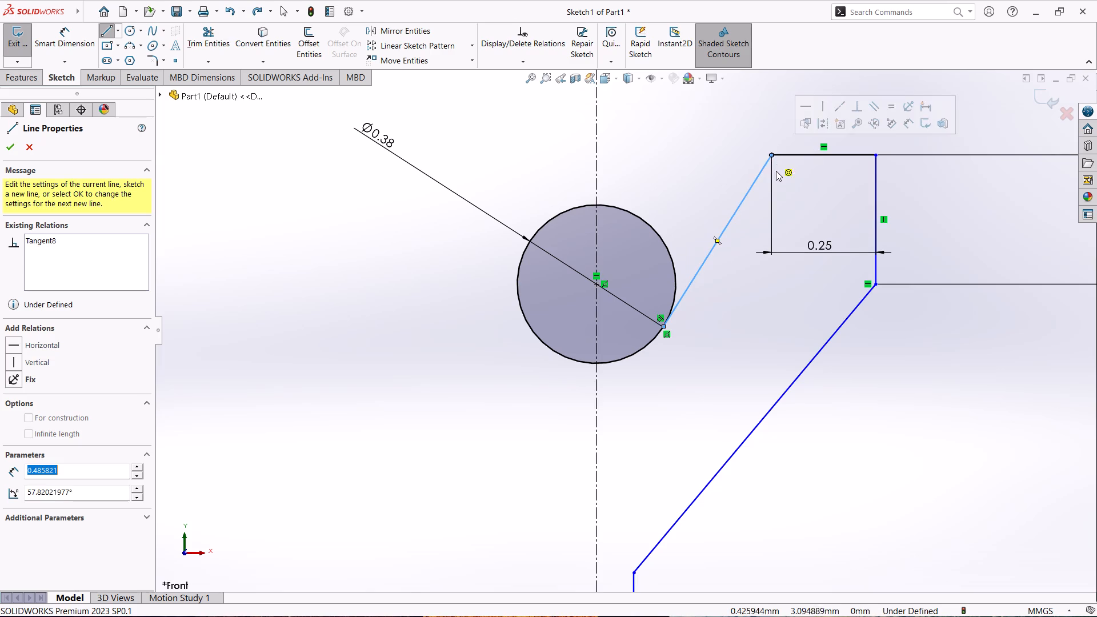
pyautogui.press('Escape')
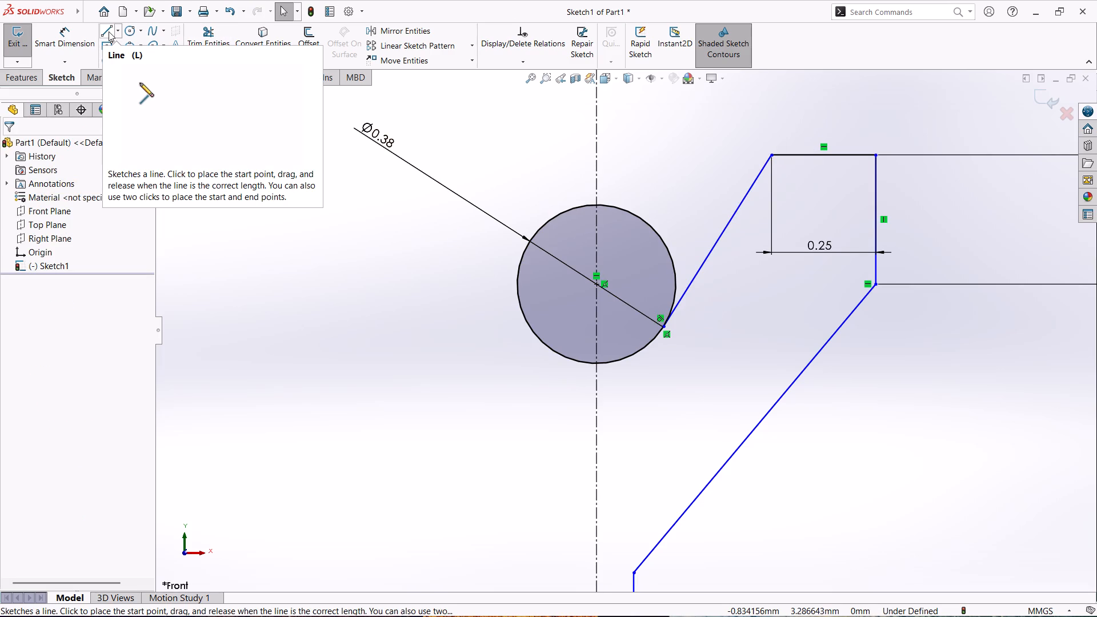
# Dimension the angle between the new tangent line and the vertical centerline as 40 degrees.
pyautogui.click(65, 32)
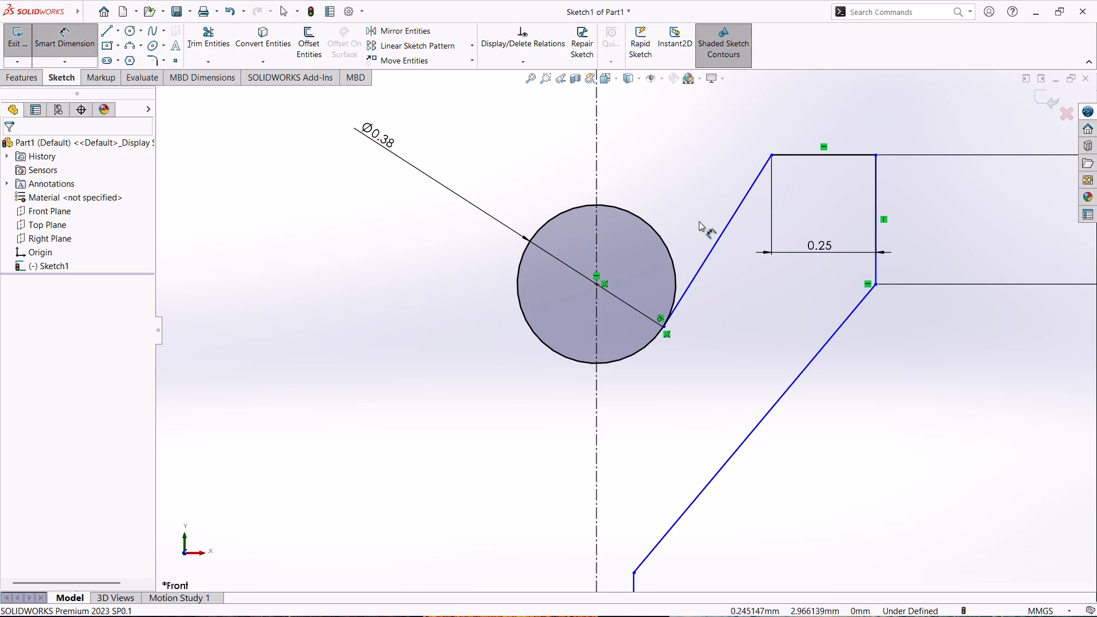
pyautogui.click(728, 222)
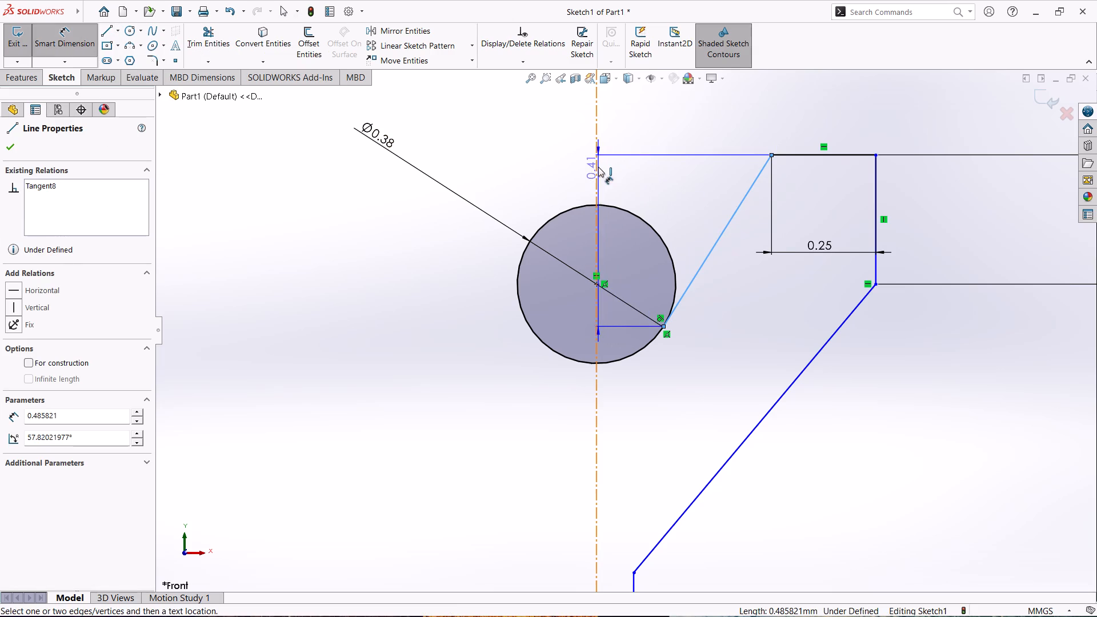
pyautogui.click(598, 167)
pyautogui.click(704, 113)
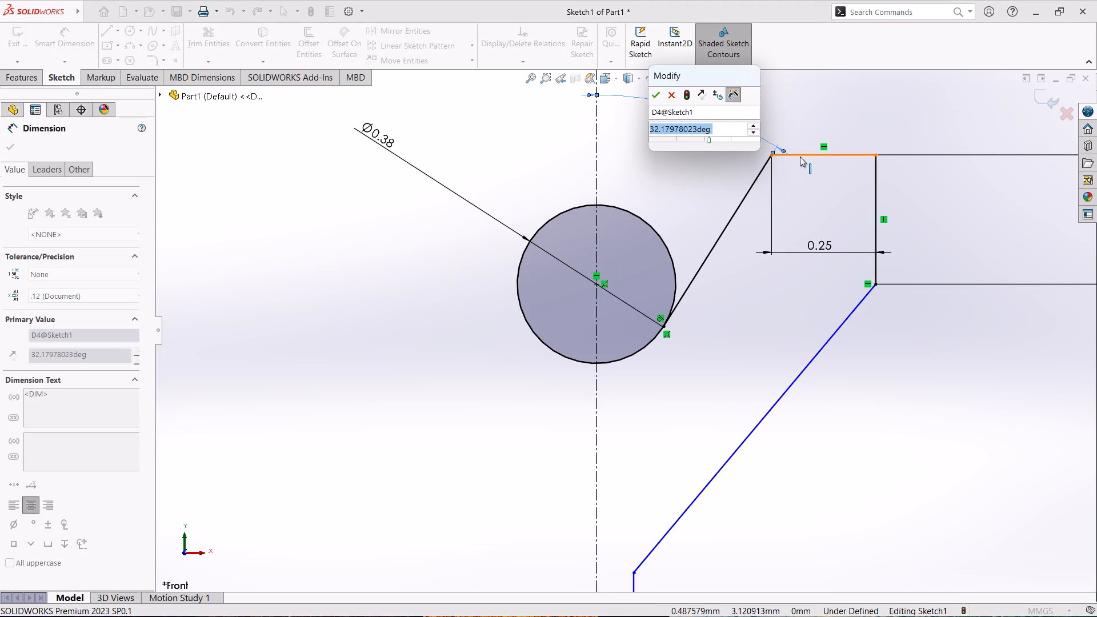
pyautogui.write('40')
pyautogui.press('Return')
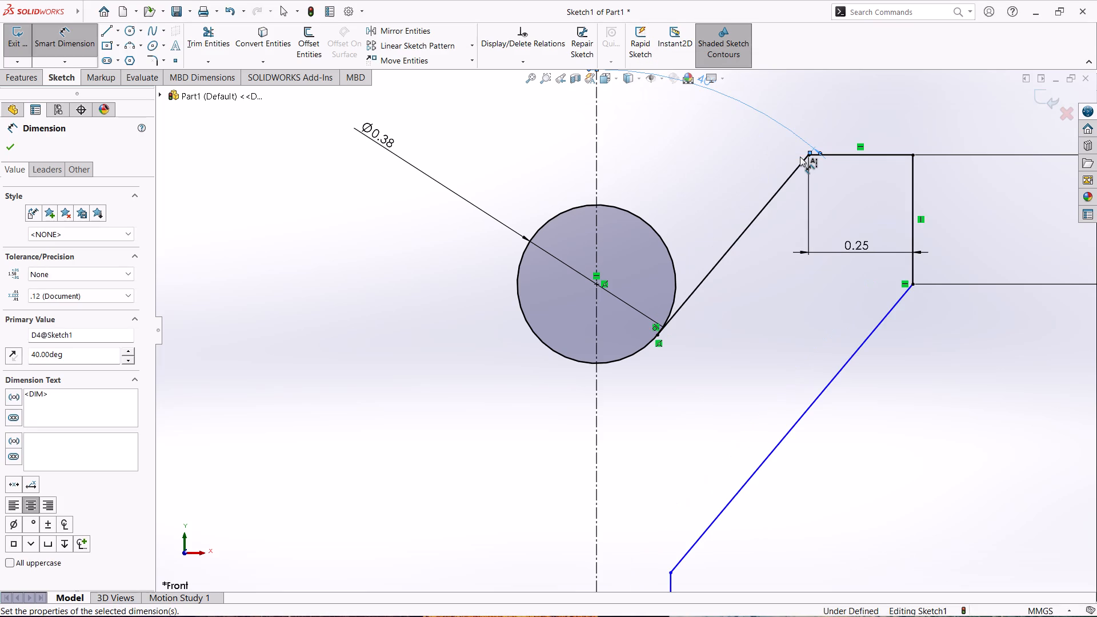
pyautogui.press('Escape')
pyautogui.press('Escape')
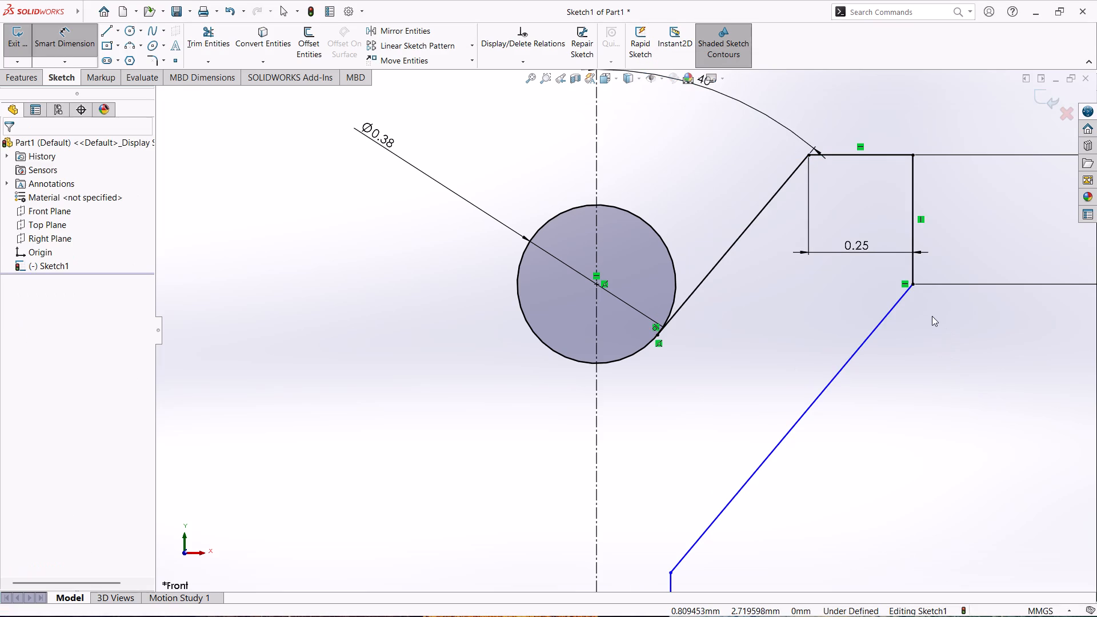
pyautogui.click(940, 374)
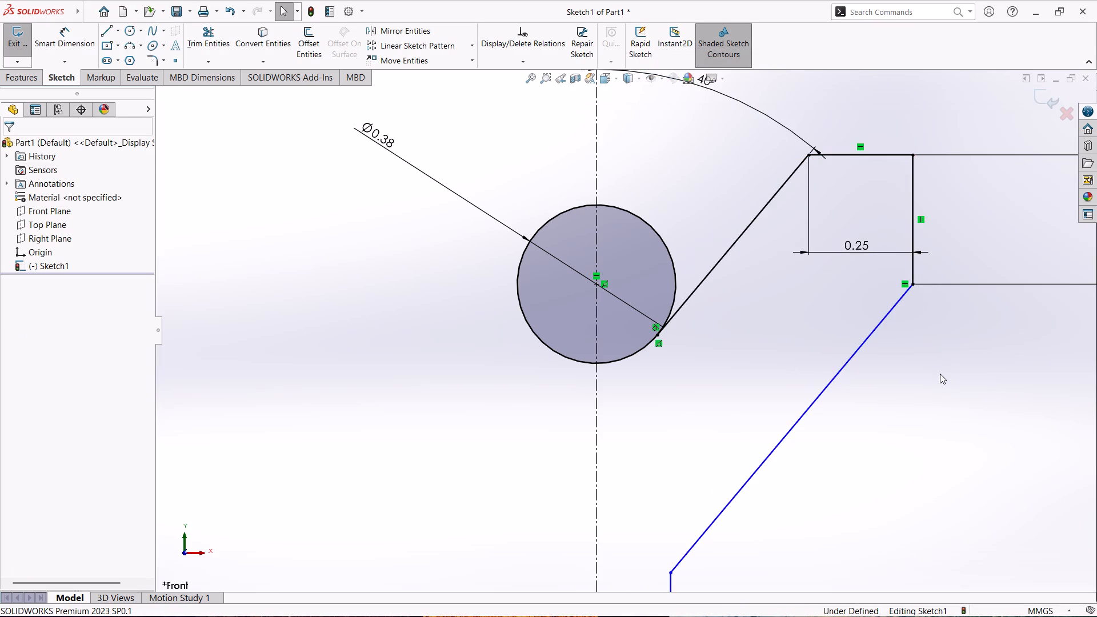
pyautogui.press('Escape')
pyautogui.press('Escape')
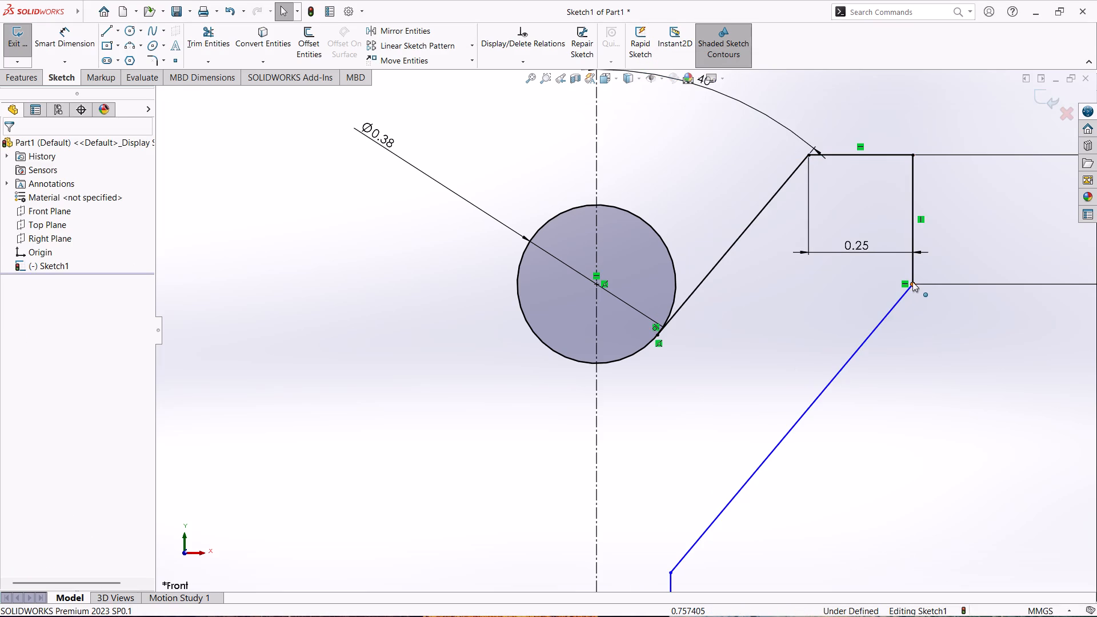
# Apply a Horizontal relation between the circle's centre point and the lower slanted line's upper endpoint.
pyautogui.click(912, 282)
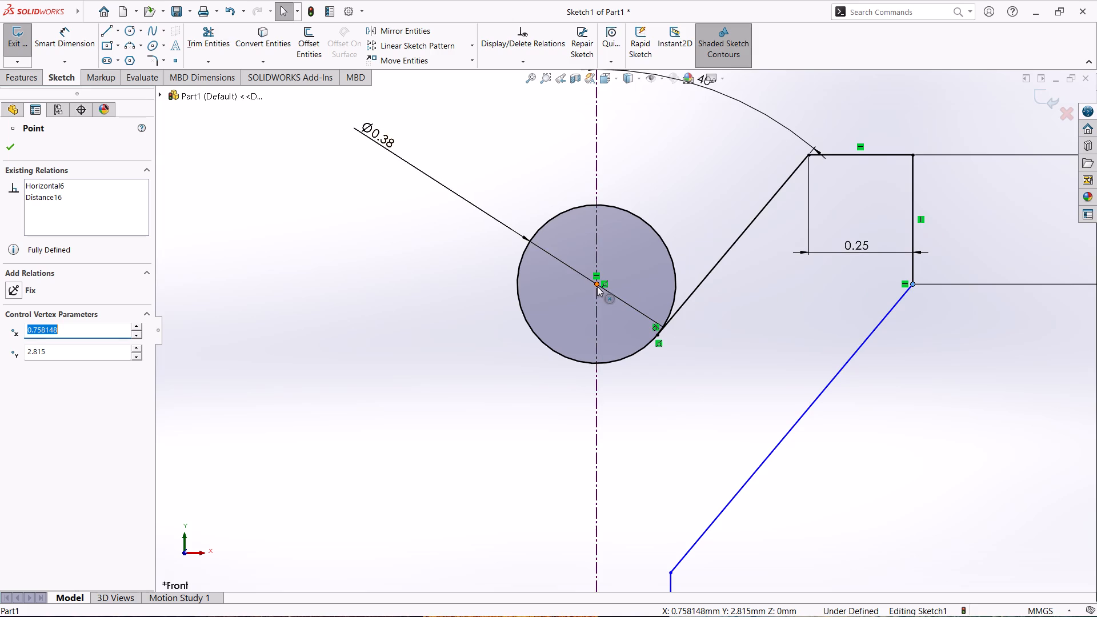
pyautogui.click(597, 286)
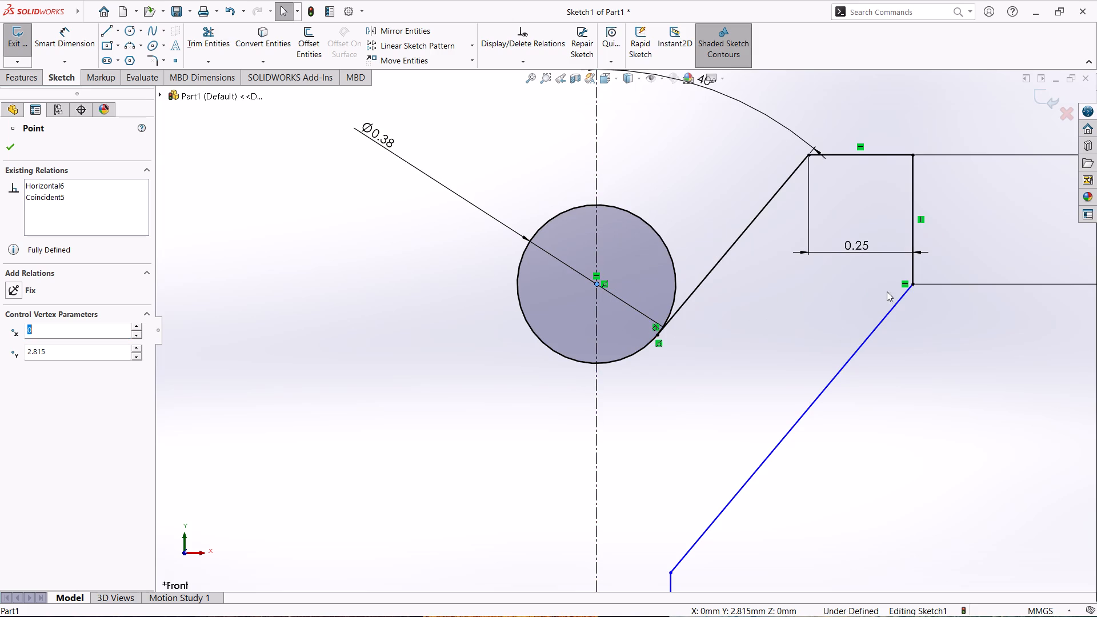
pyautogui.keyDown('ctrl'); pyautogui.click(910, 287); pyautogui.keyUp('ctrl')
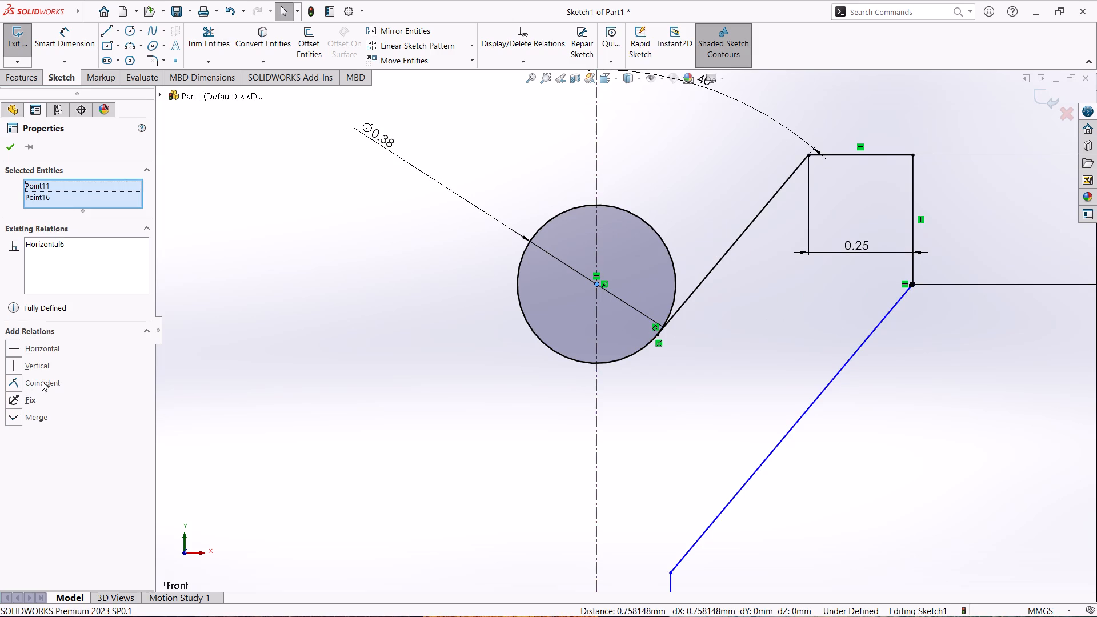
pyautogui.click(30, 347)
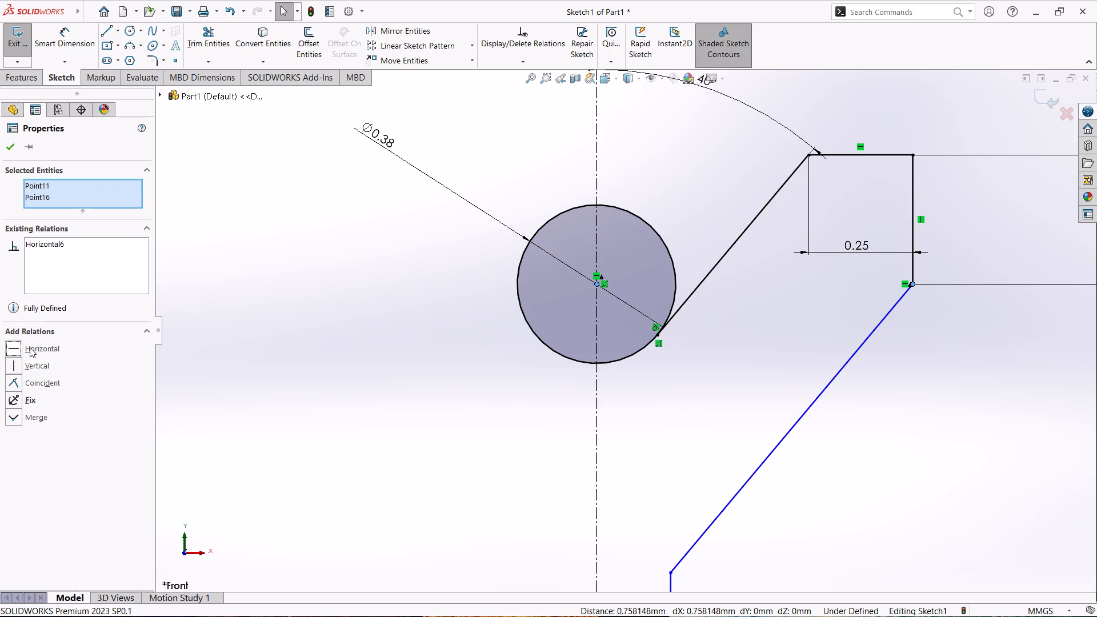
pyautogui.click(15, 147)
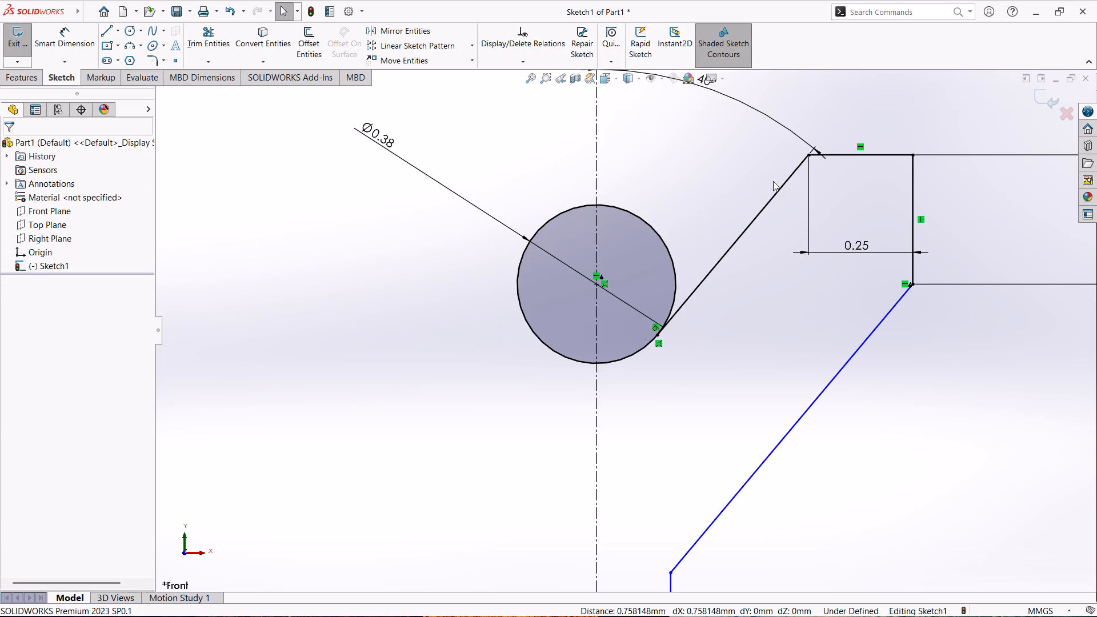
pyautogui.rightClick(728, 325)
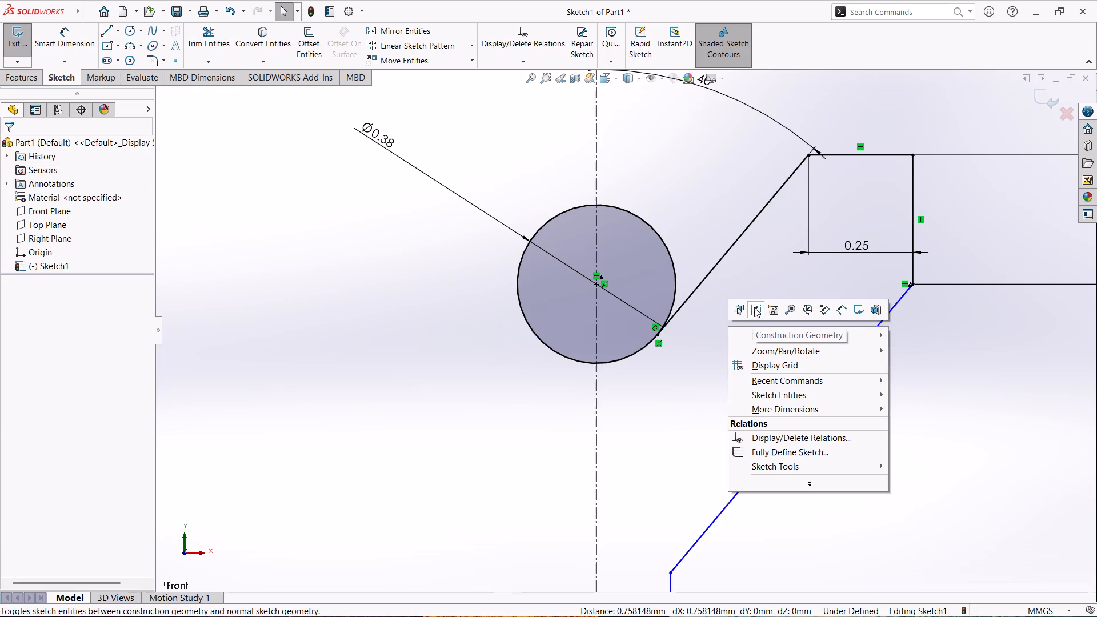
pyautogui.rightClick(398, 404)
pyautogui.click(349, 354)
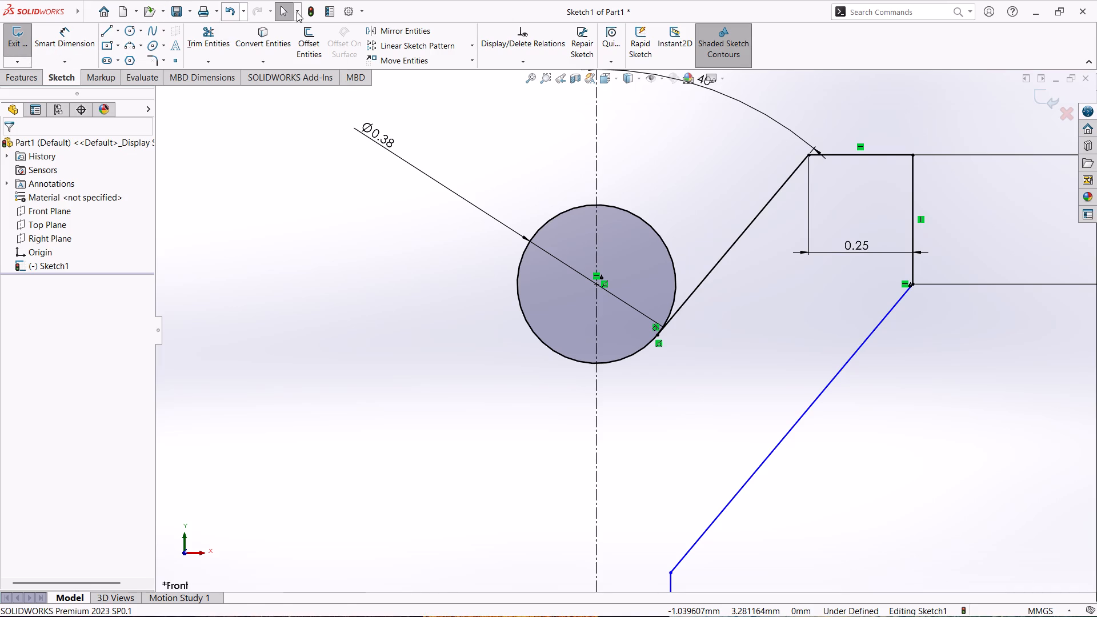
# Apply a Tangent relation between the circle and the 40-degree slanted line.
pyautogui.click(530, 63)
pyautogui.click(517, 90)
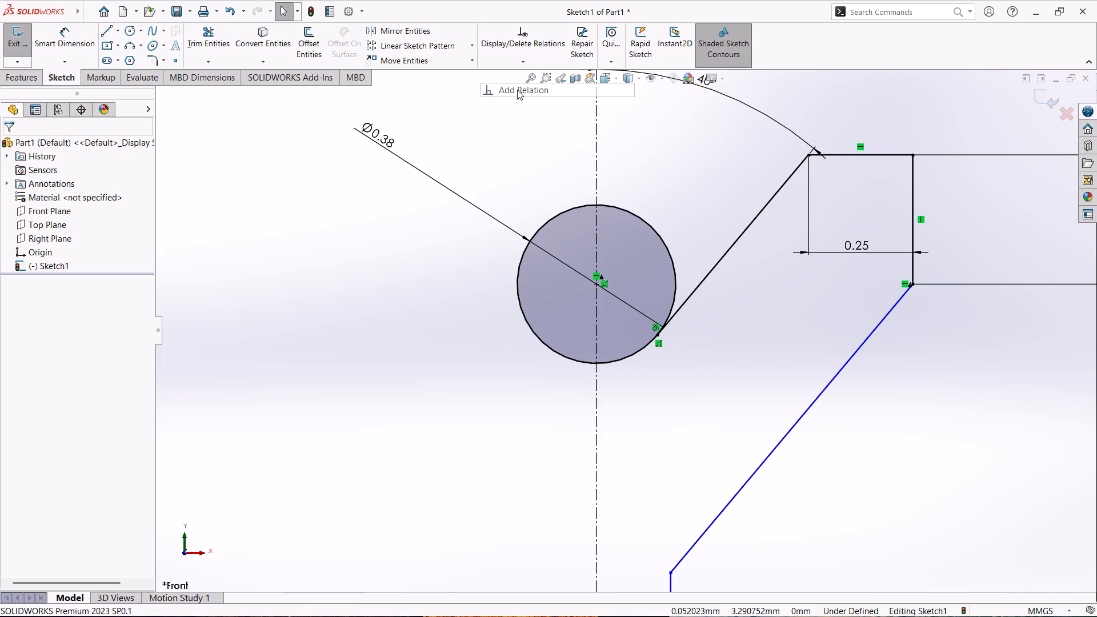
pyautogui.click(730, 249)
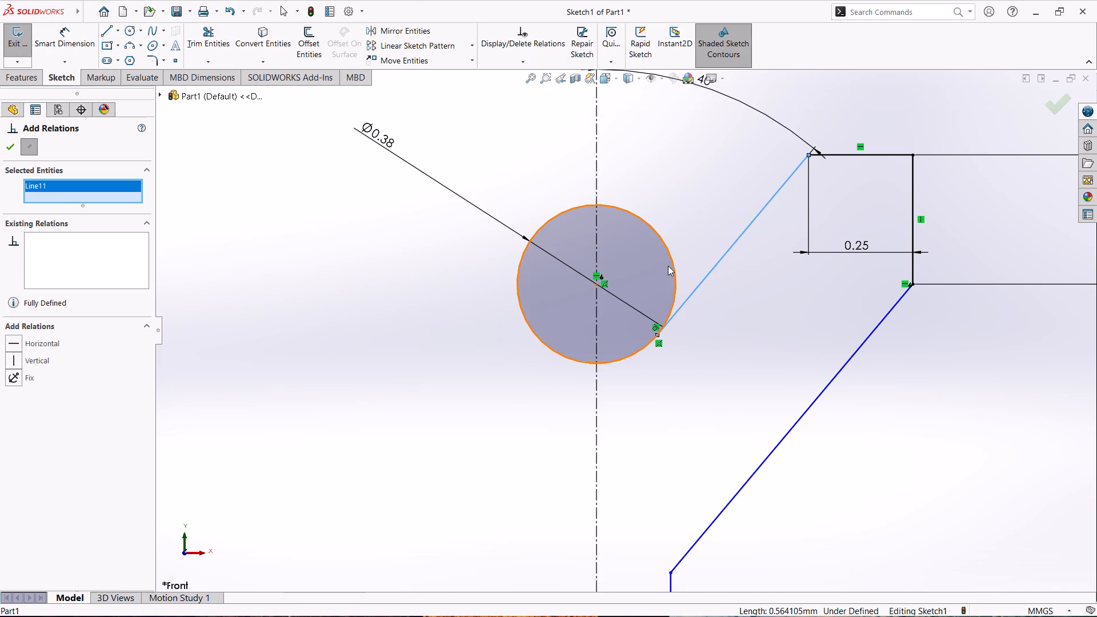
pyautogui.click(671, 269)
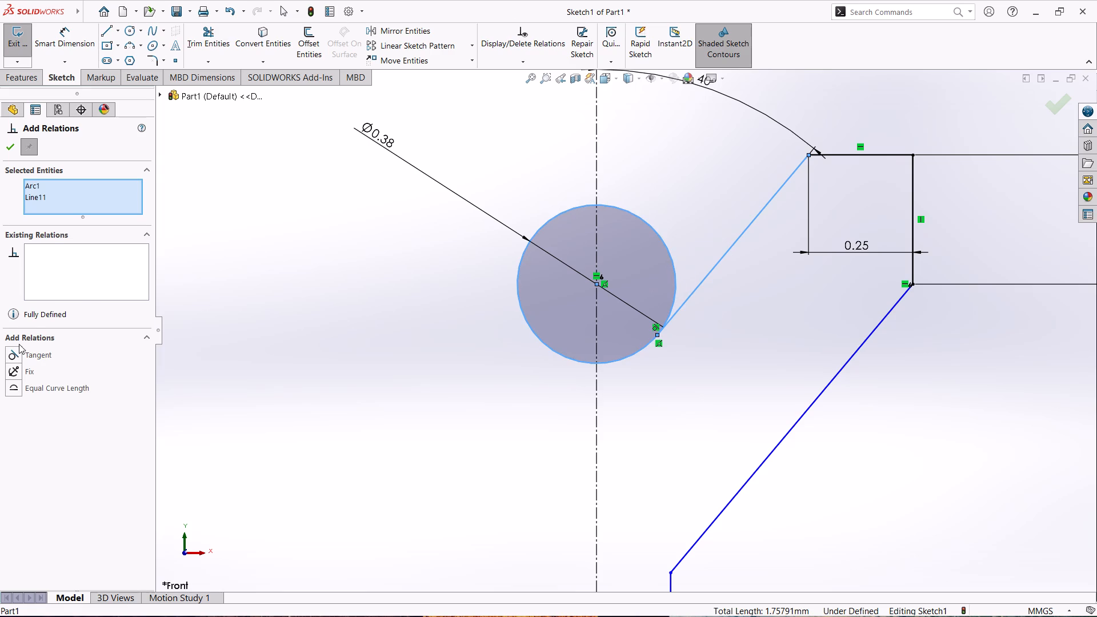
pyautogui.click(28, 352)
pyautogui.click(8, 146)
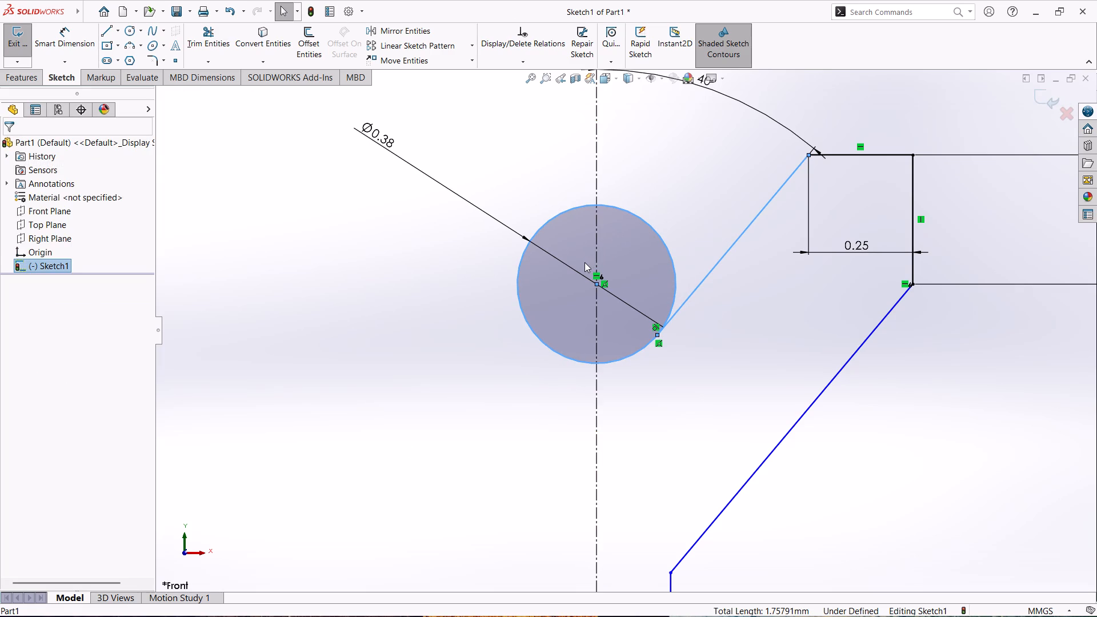
pyautogui.press('Escape')
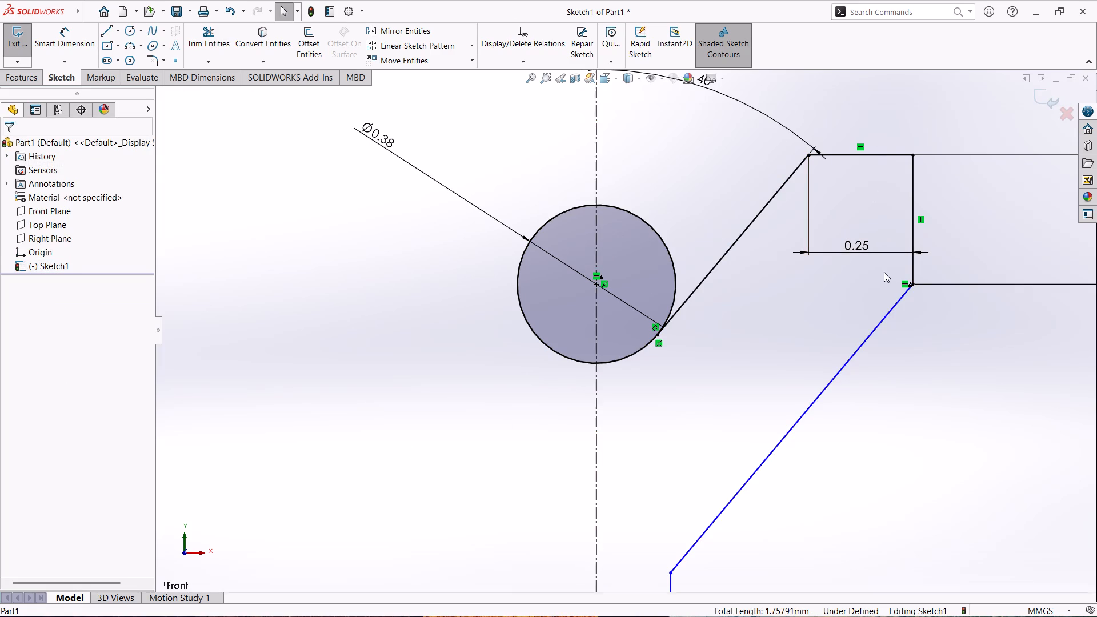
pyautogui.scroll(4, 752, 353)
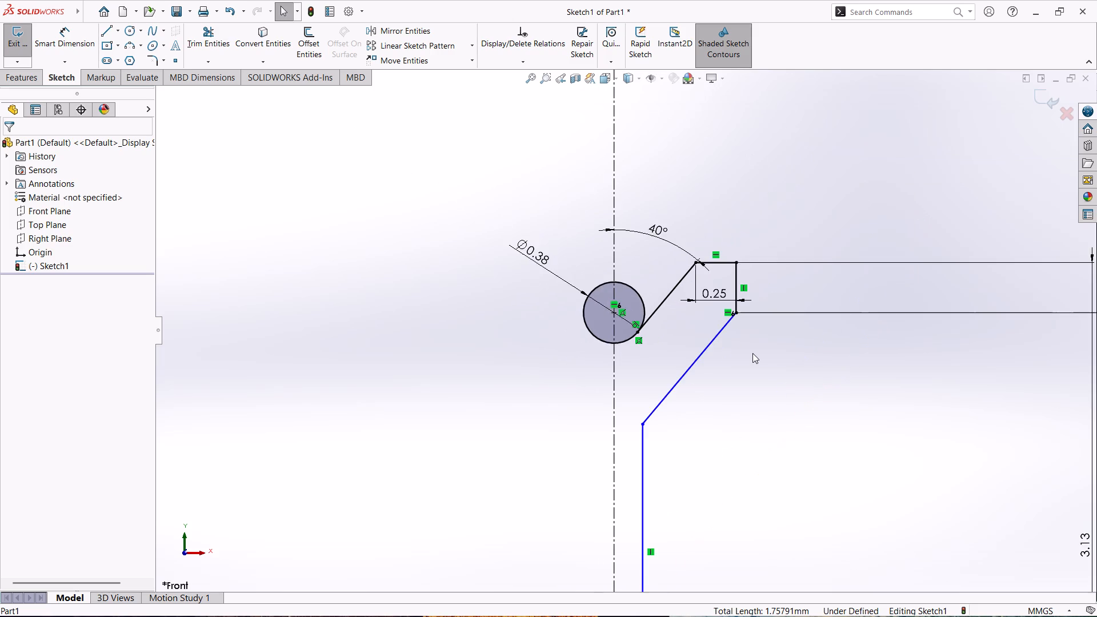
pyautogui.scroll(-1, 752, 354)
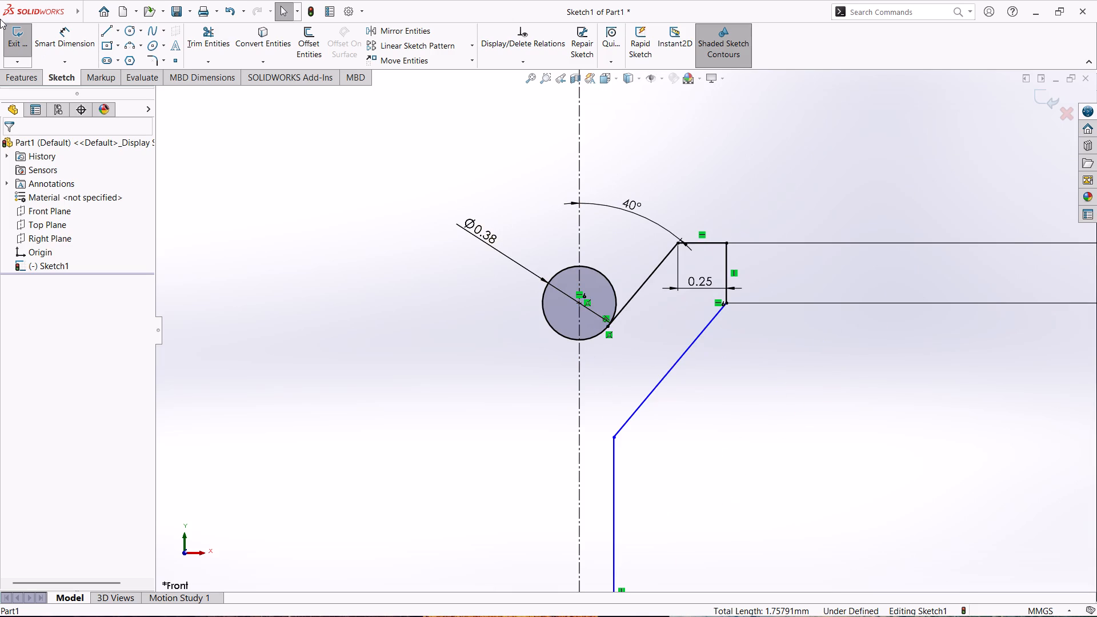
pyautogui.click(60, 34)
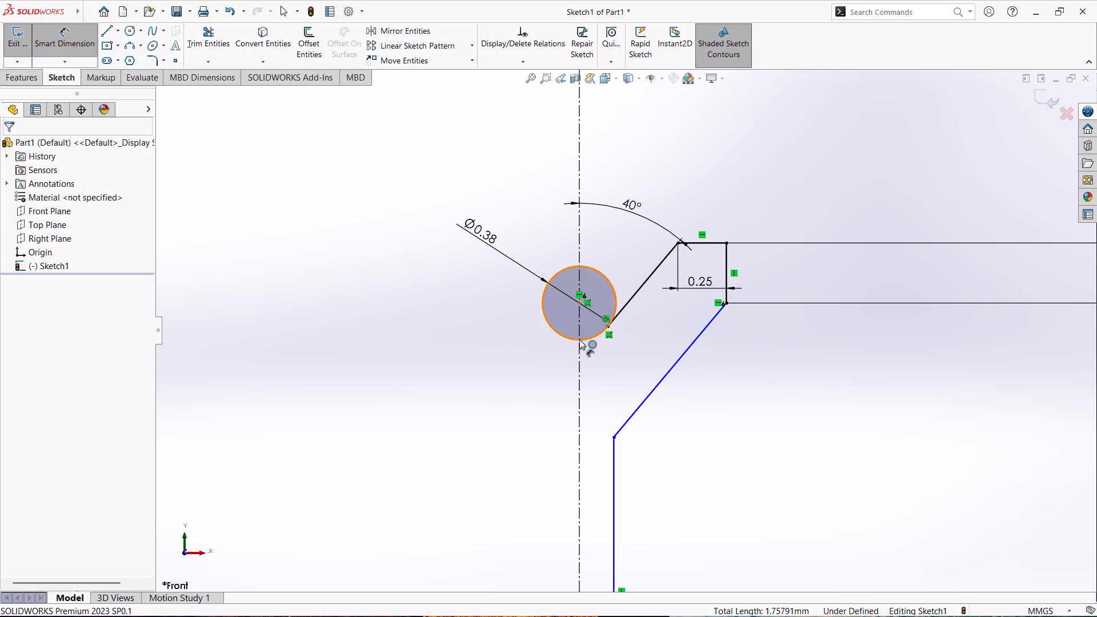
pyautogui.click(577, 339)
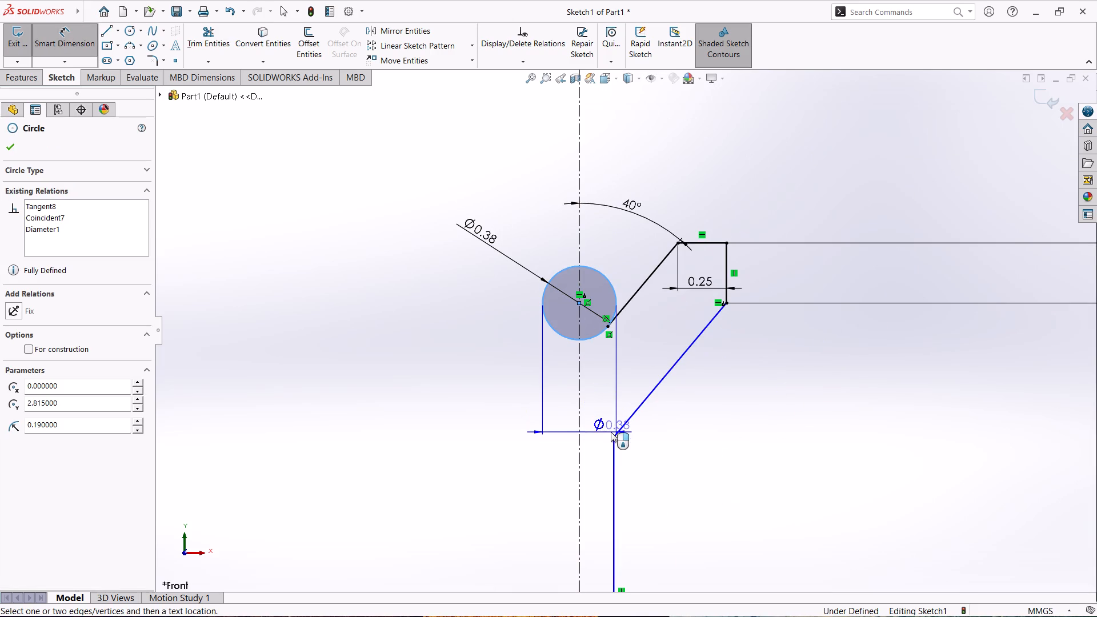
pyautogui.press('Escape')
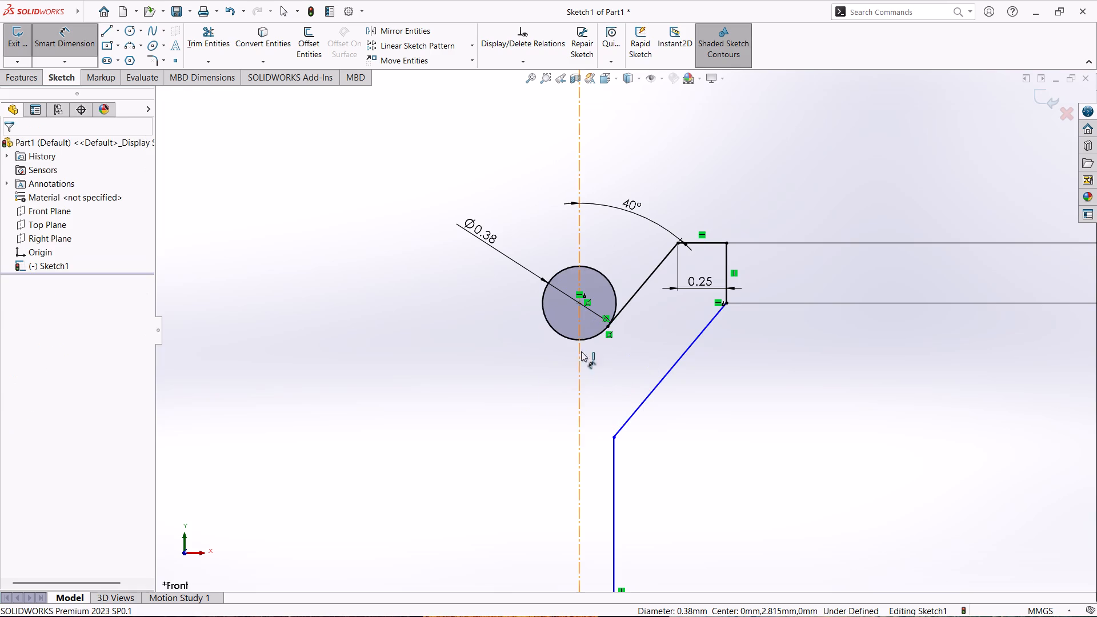
# Place a sketch point where the bottom of the circle crosses the vertical centerline.
pyautogui.scroll(-1, 587, 342)
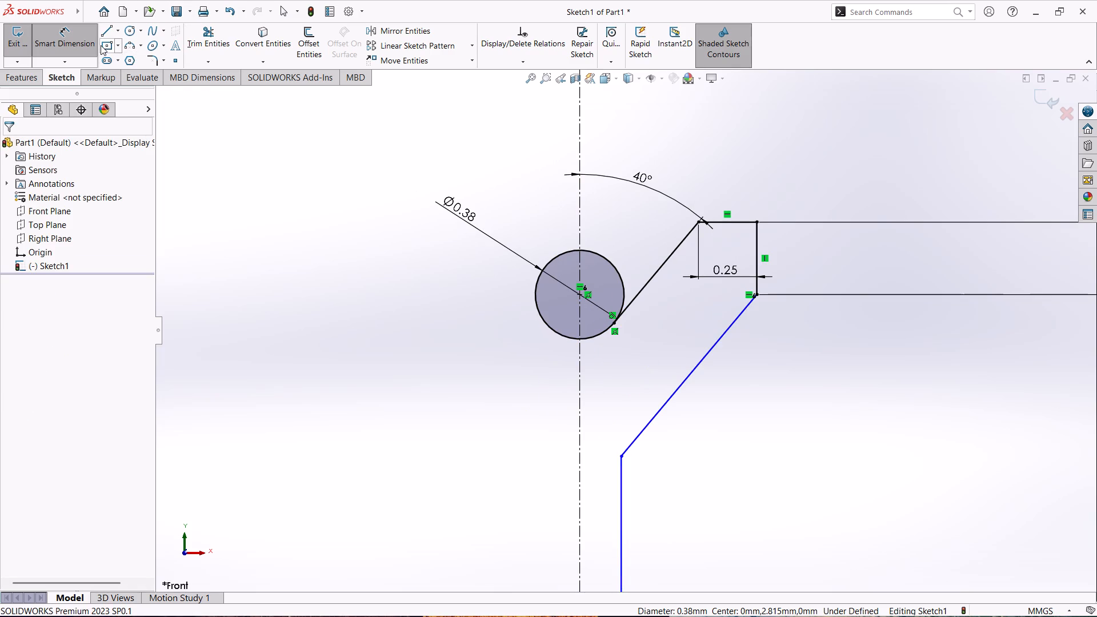
pyautogui.click(173, 63)
pyautogui.scroll(1, 649, 334)
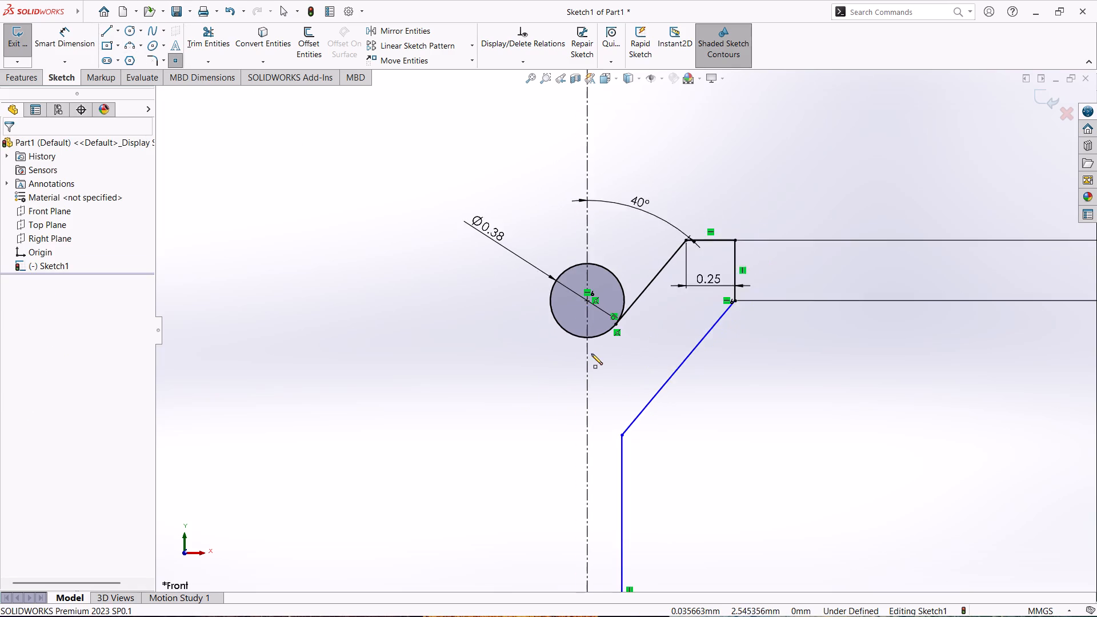
pyautogui.scroll(1, 591, 354)
pyautogui.scroll(-12, 591, 354)
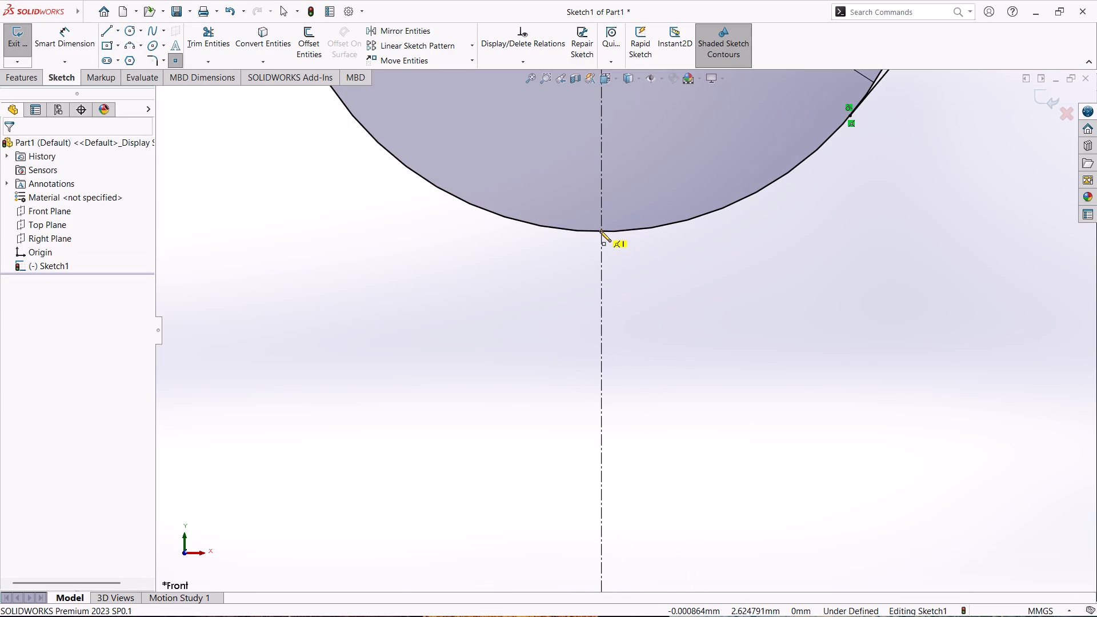
pyautogui.click(602, 234)
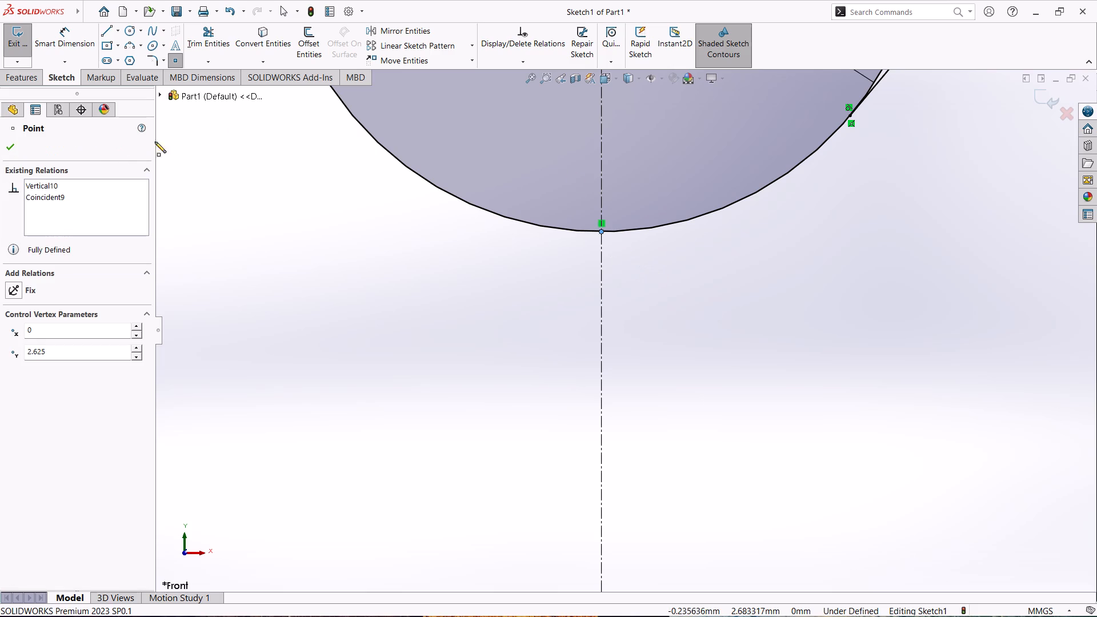
pyautogui.click(12, 149)
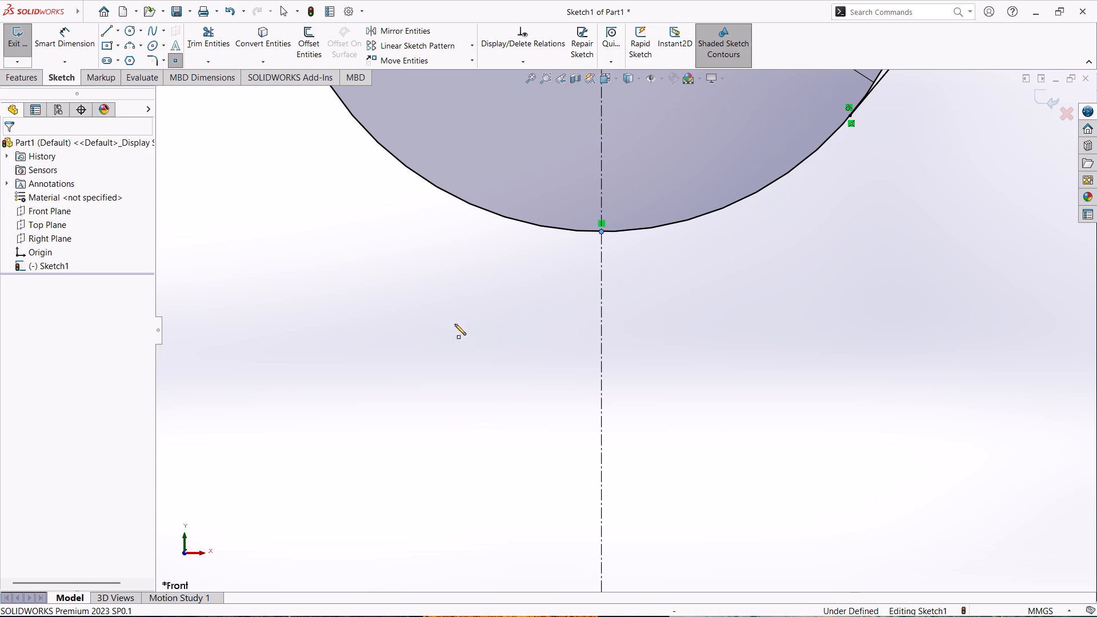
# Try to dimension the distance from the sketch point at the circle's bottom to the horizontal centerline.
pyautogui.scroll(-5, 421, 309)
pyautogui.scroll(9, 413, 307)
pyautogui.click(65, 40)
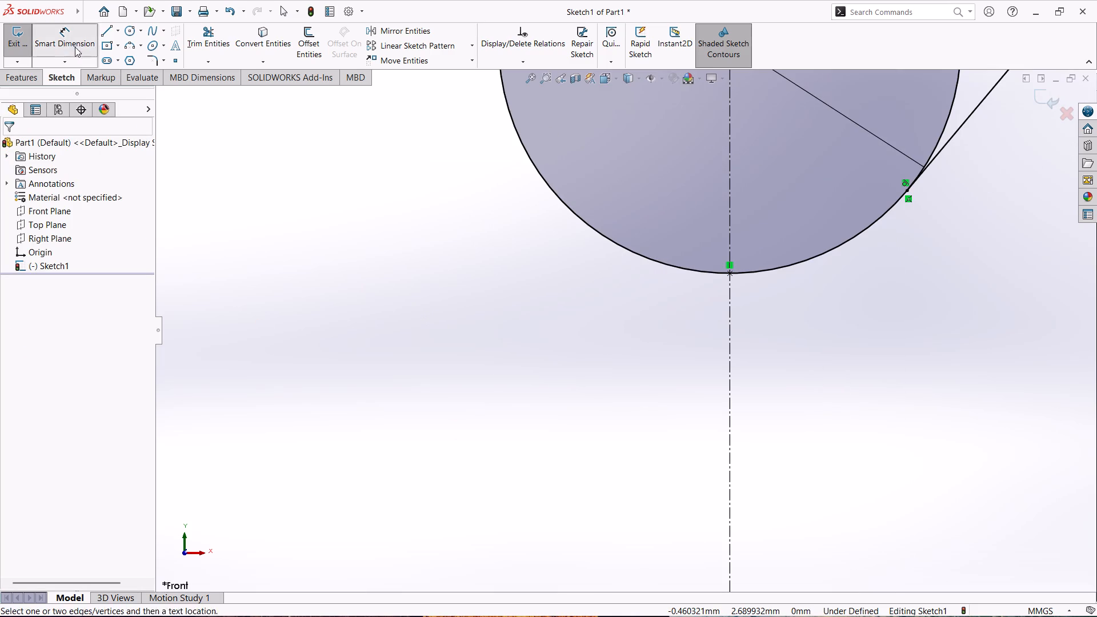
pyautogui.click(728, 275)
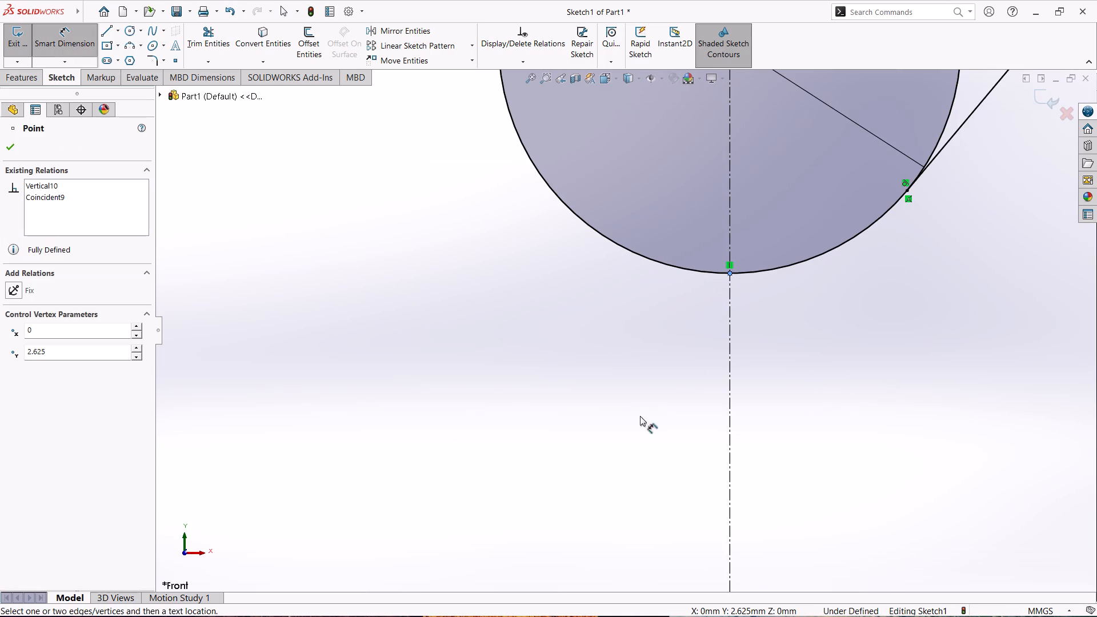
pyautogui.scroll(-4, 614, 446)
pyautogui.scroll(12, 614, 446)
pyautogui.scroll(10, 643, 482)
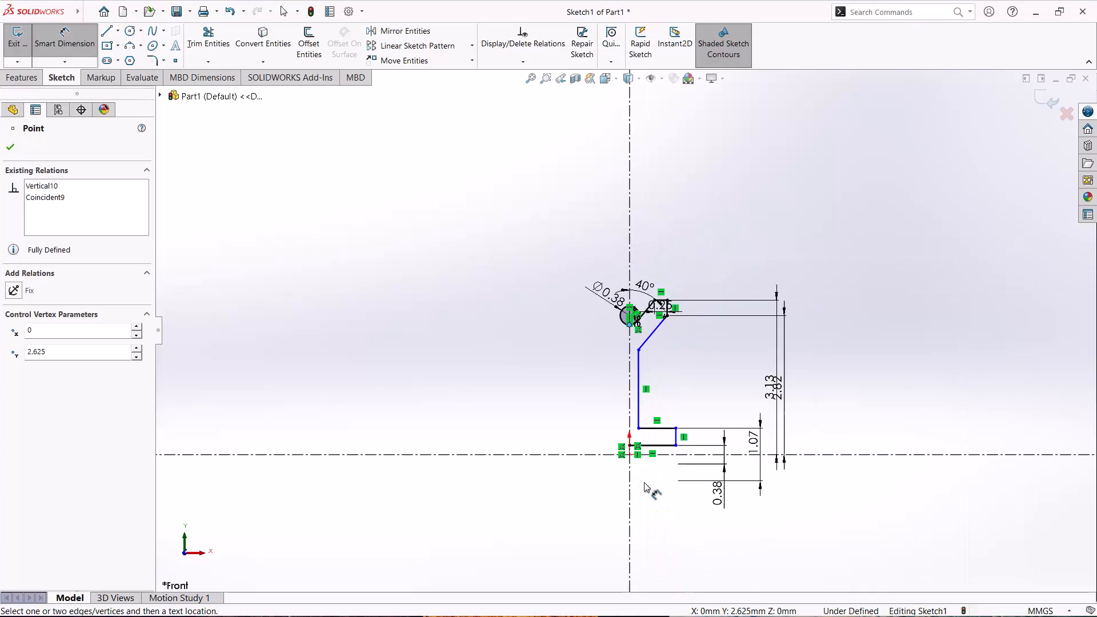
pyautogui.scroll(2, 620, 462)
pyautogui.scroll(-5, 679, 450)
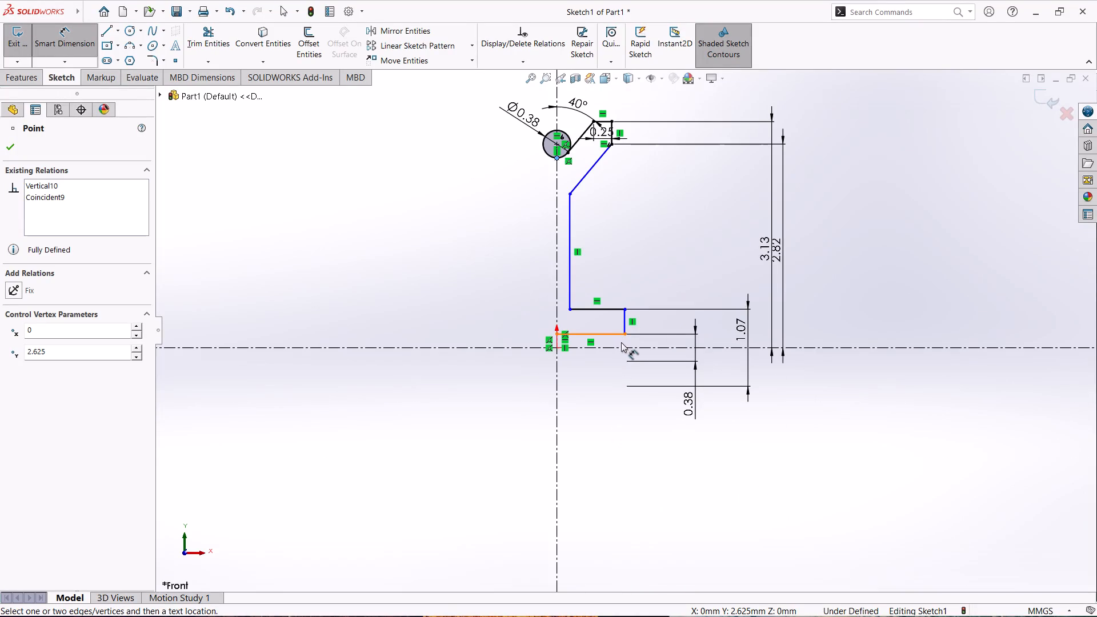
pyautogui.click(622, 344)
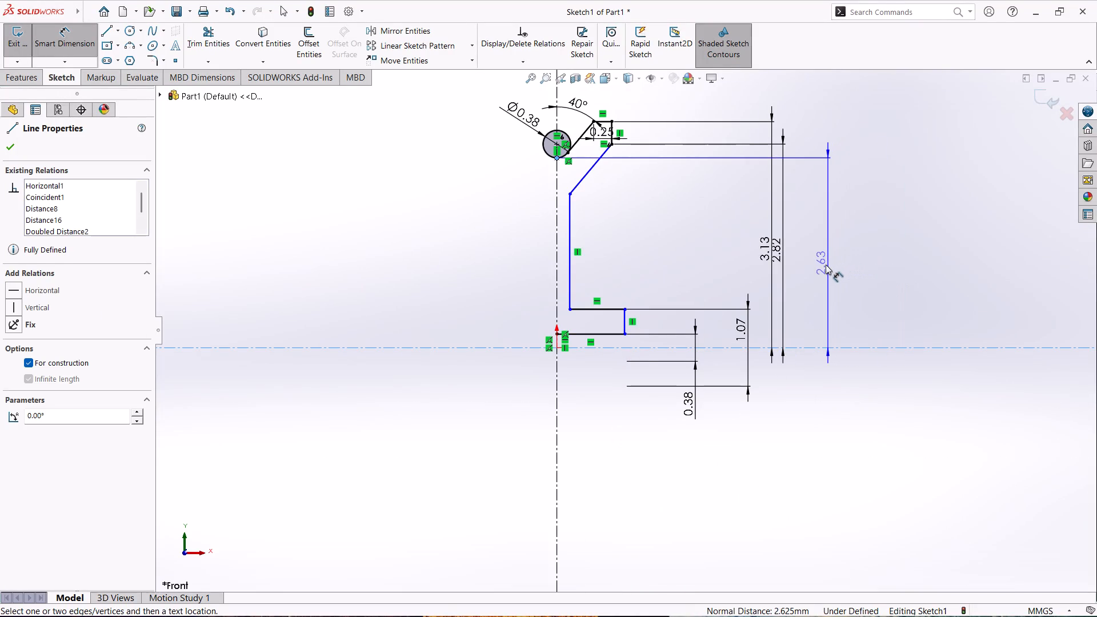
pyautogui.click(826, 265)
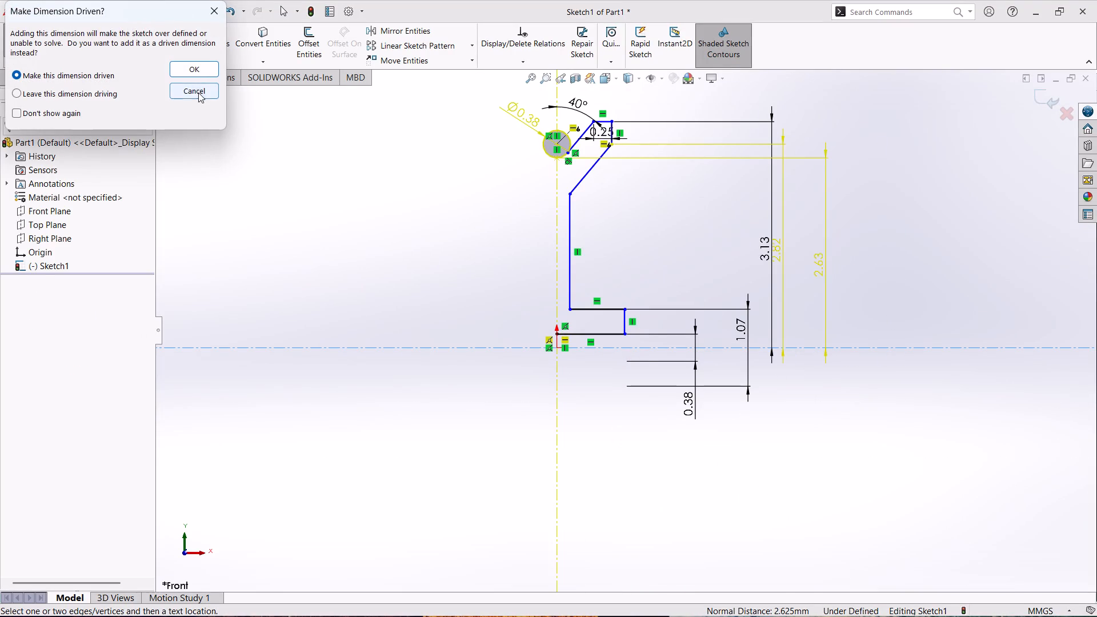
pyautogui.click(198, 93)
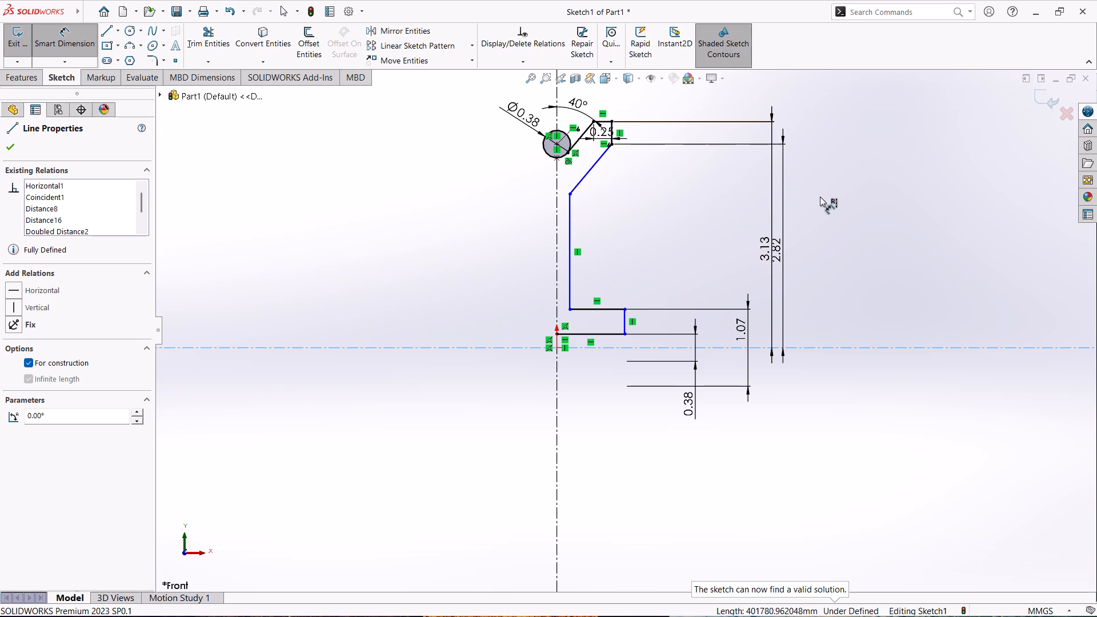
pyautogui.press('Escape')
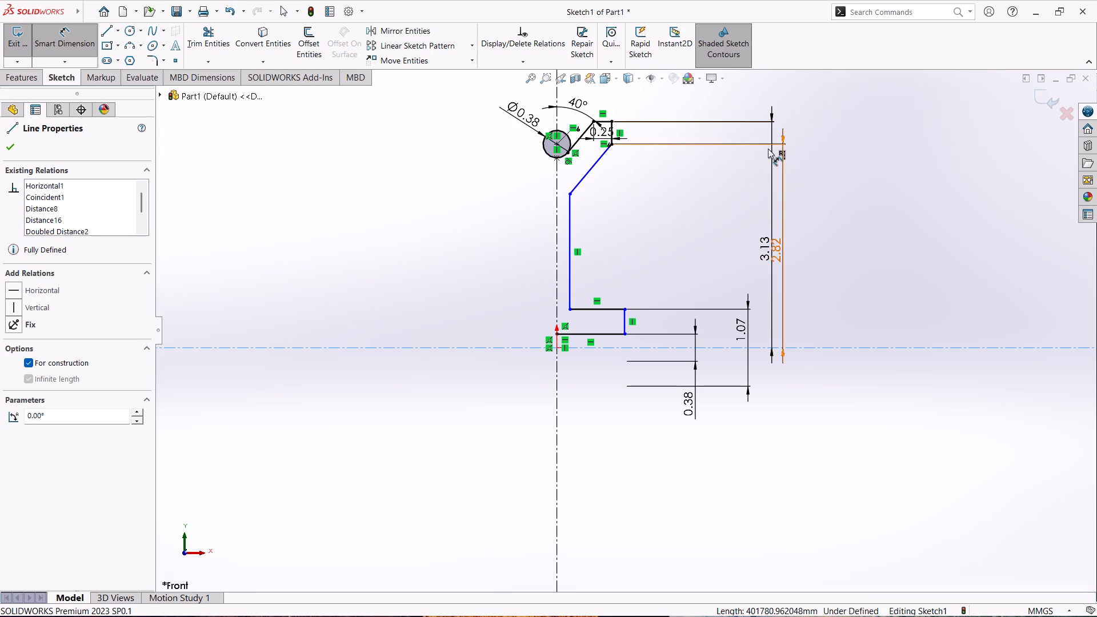
# Dimension the angle between the lower slanted line and the long vertical web line as 135 degrees.
pyautogui.click(590, 173)
pyautogui.click(568, 217)
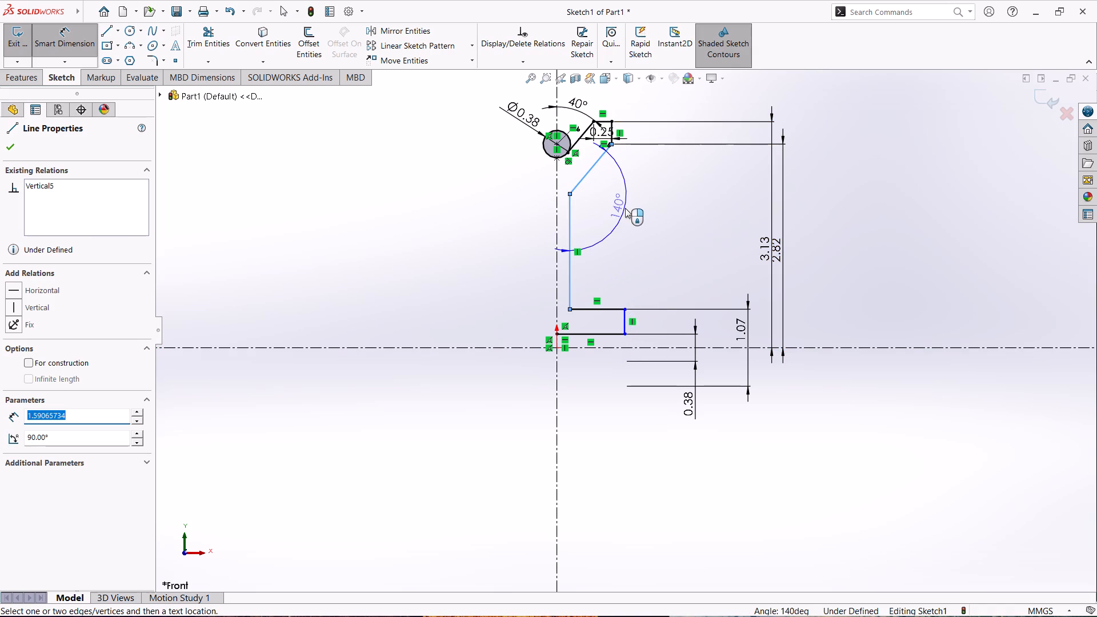
pyautogui.click(621, 214)
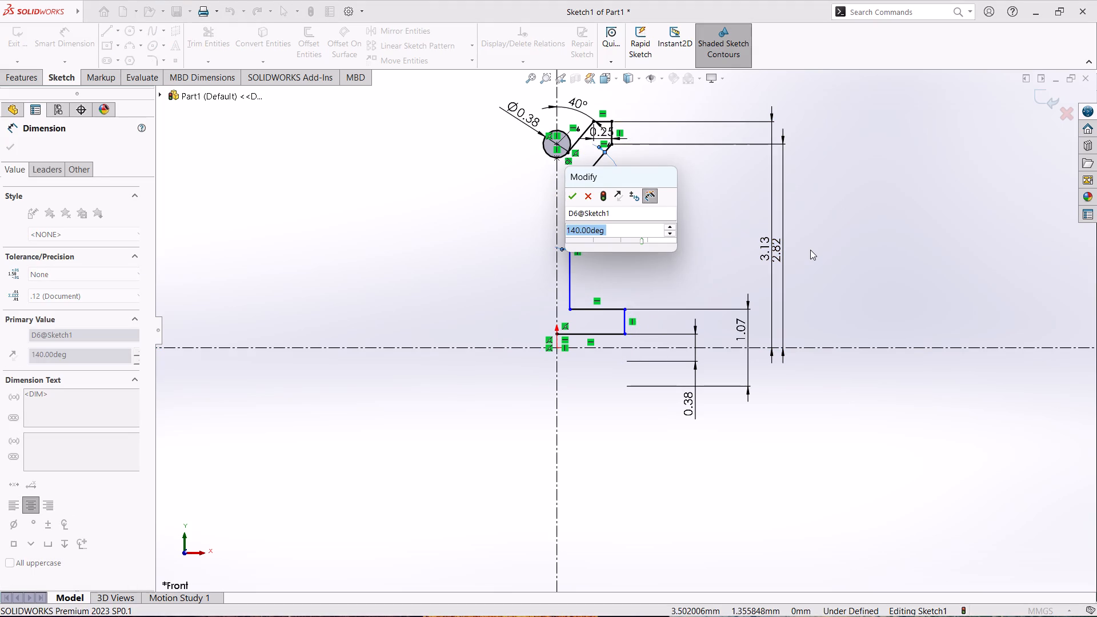
pyautogui.write('135')
pyautogui.press('Return')
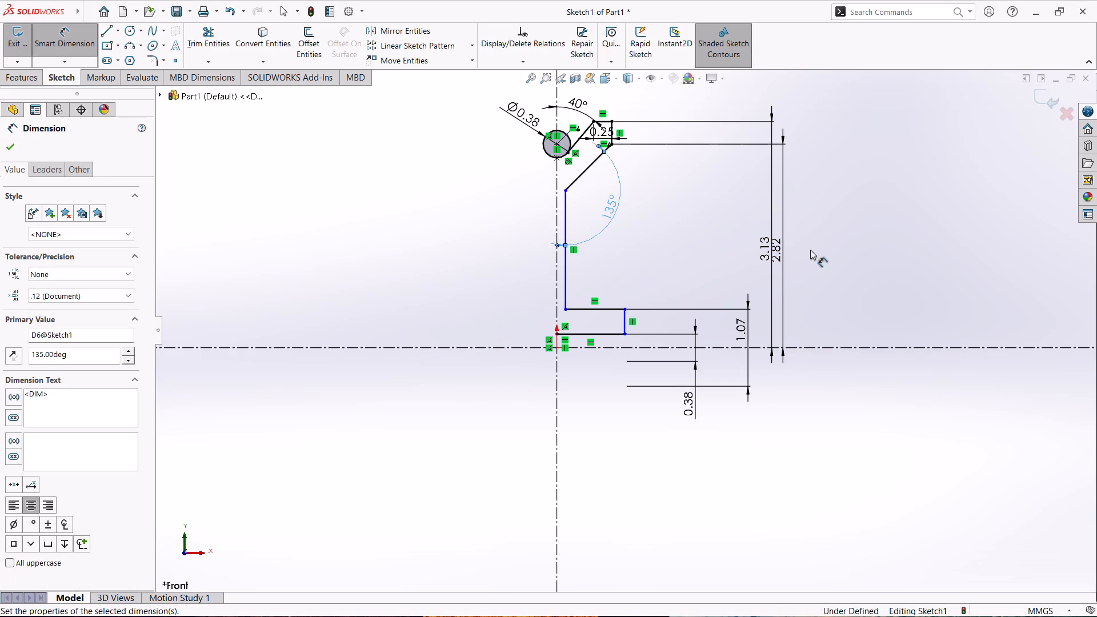
pyautogui.press('Escape')
pyautogui.press('Escape')
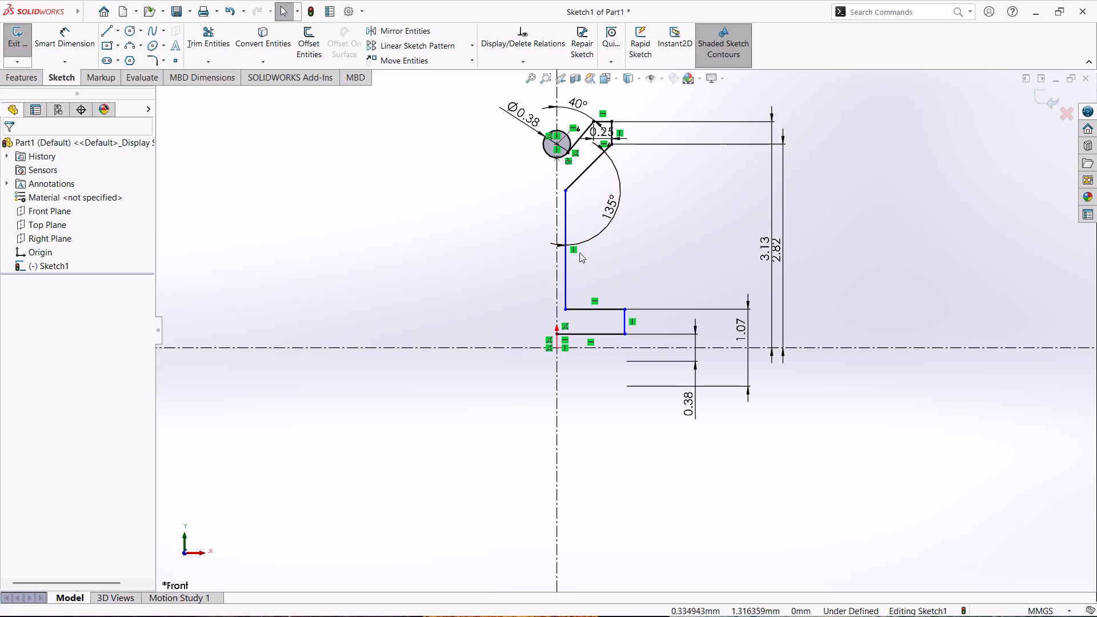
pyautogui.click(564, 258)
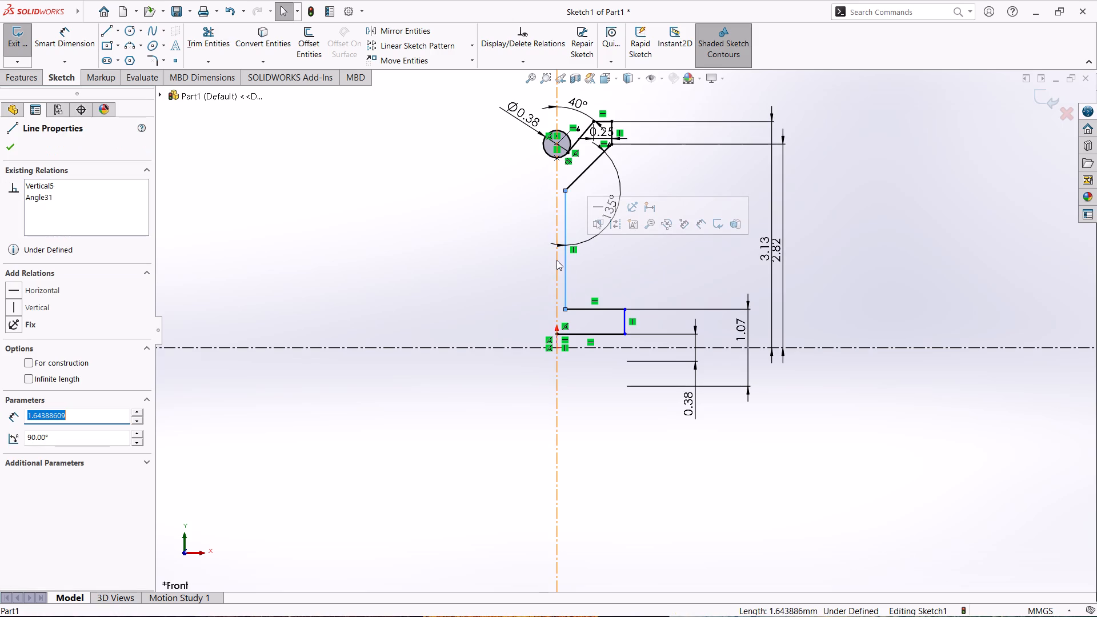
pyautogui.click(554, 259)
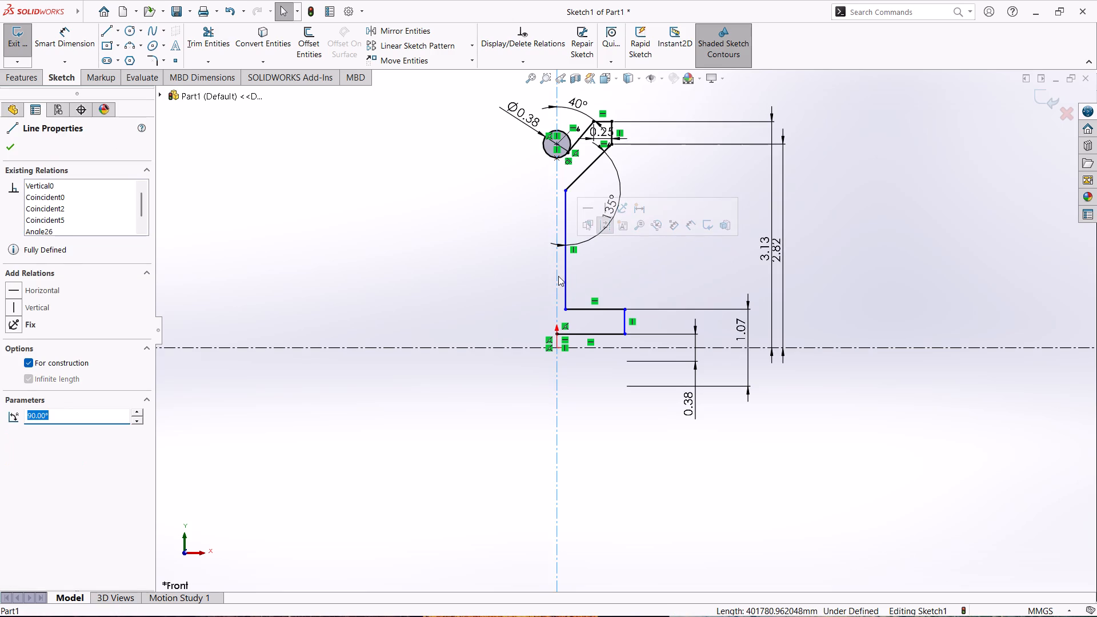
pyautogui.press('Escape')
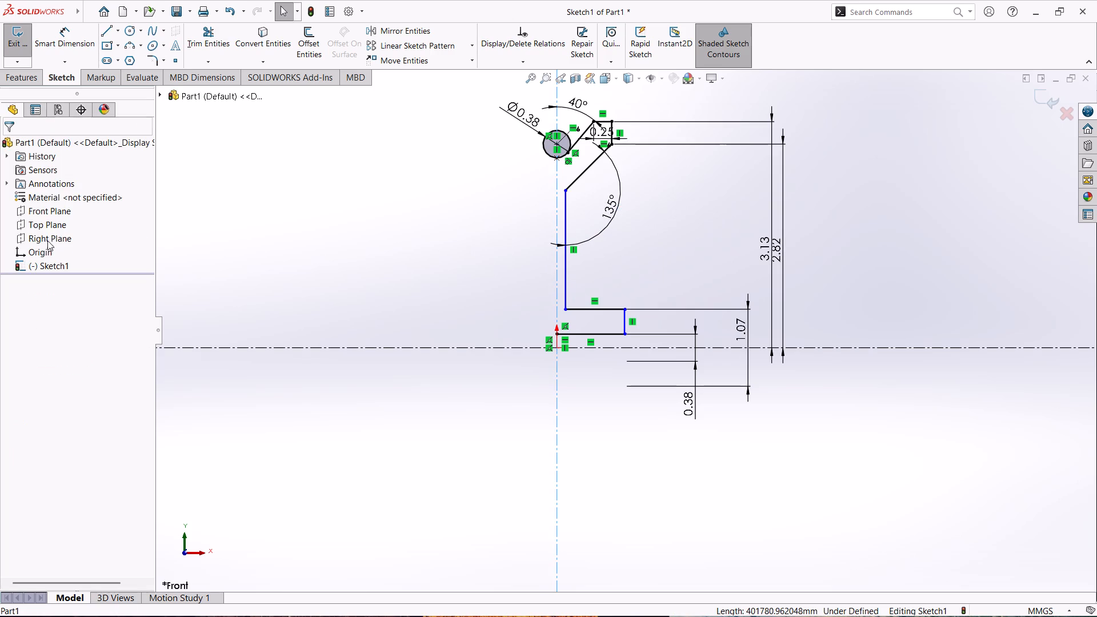
# Dimension the distance between the long vertical web line and the vertical centerline as .38/2 mm.
pyautogui.click(65, 33)
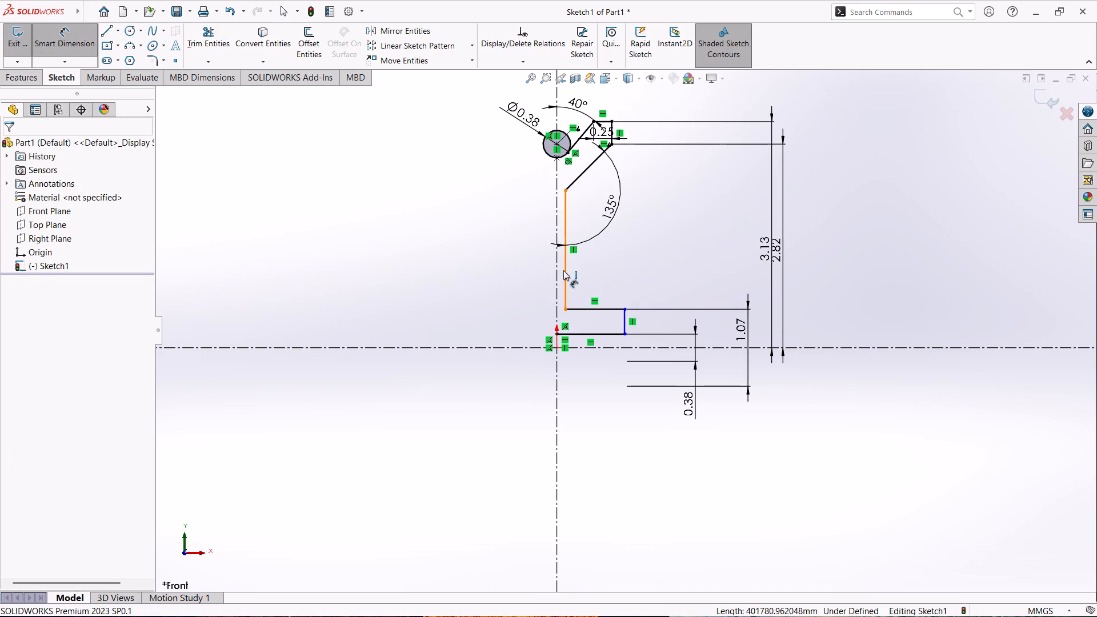
pyautogui.click(563, 270)
pyautogui.click(558, 273)
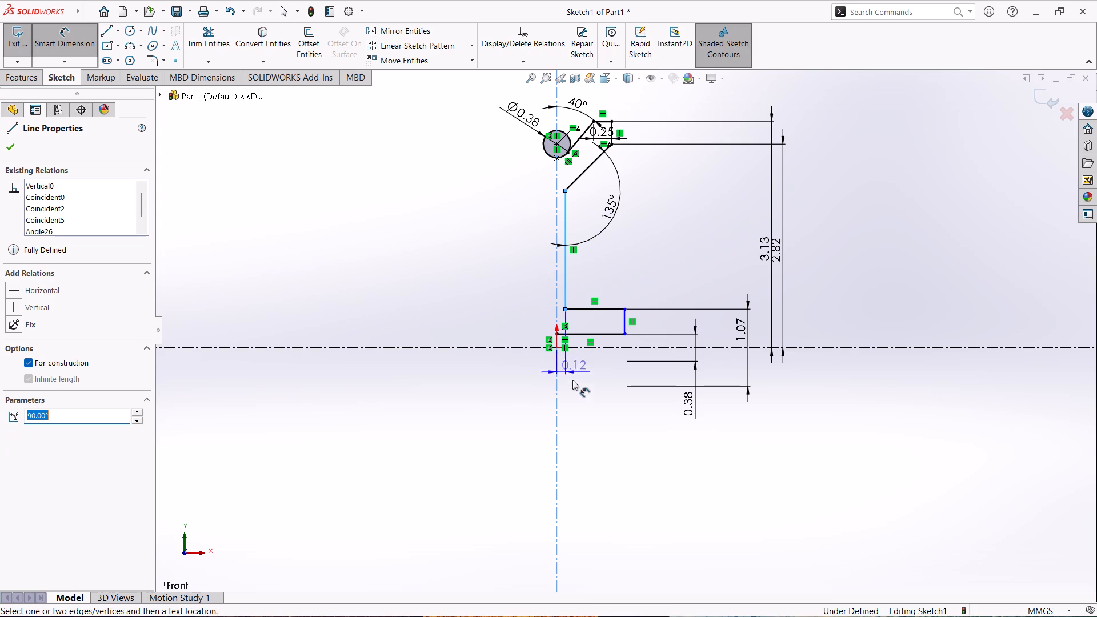
pyautogui.click(591, 440)
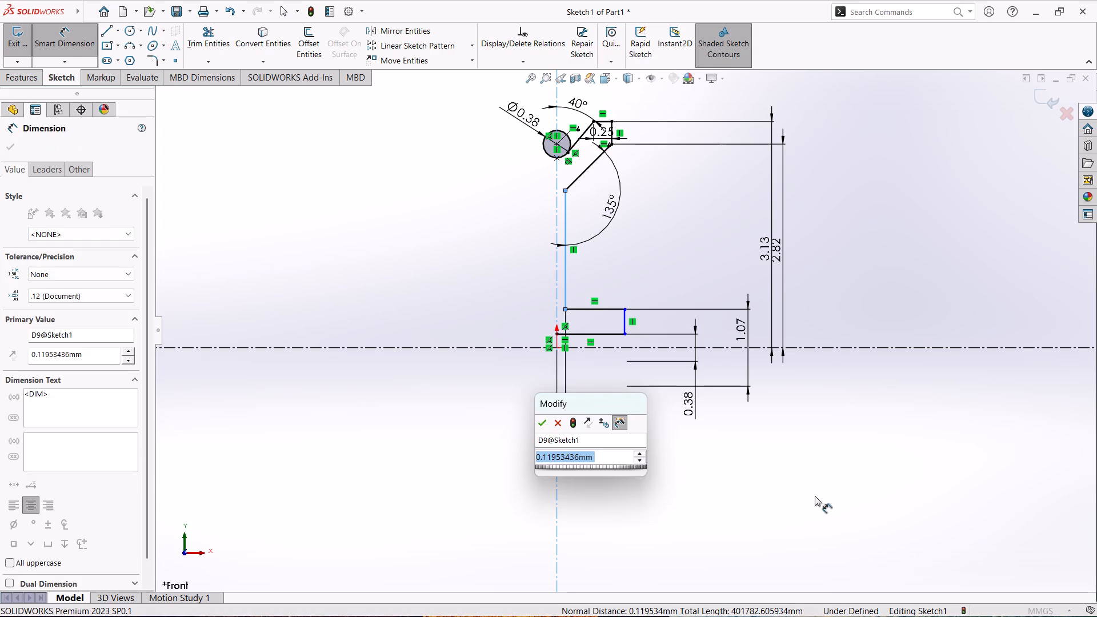
pyautogui.write('.38/2')
pyautogui.press('Return')
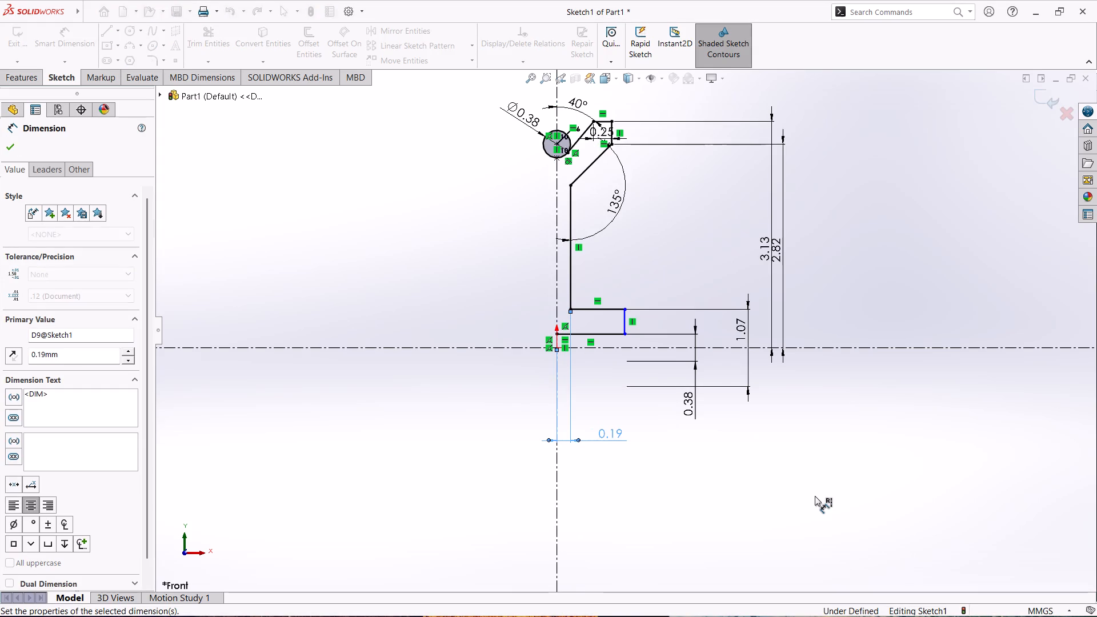
pyautogui.click(771, 474)
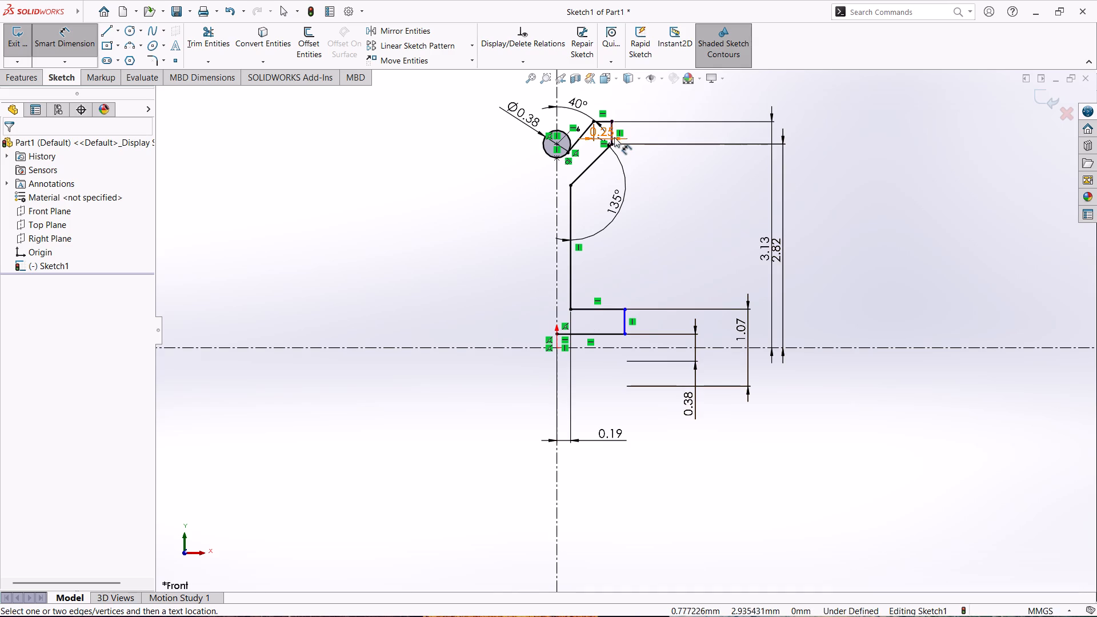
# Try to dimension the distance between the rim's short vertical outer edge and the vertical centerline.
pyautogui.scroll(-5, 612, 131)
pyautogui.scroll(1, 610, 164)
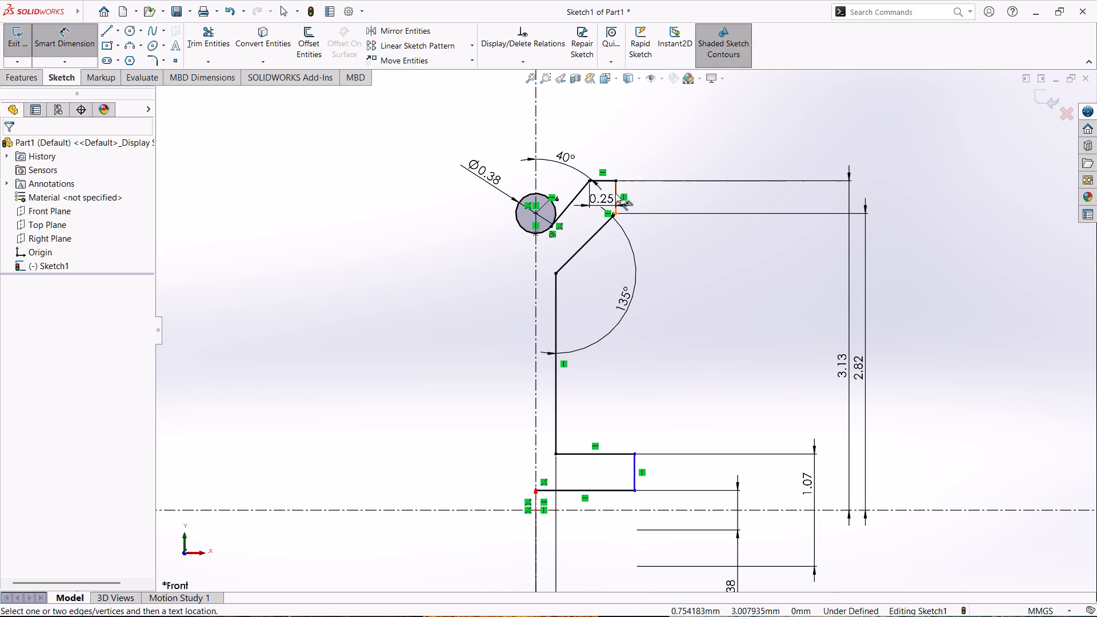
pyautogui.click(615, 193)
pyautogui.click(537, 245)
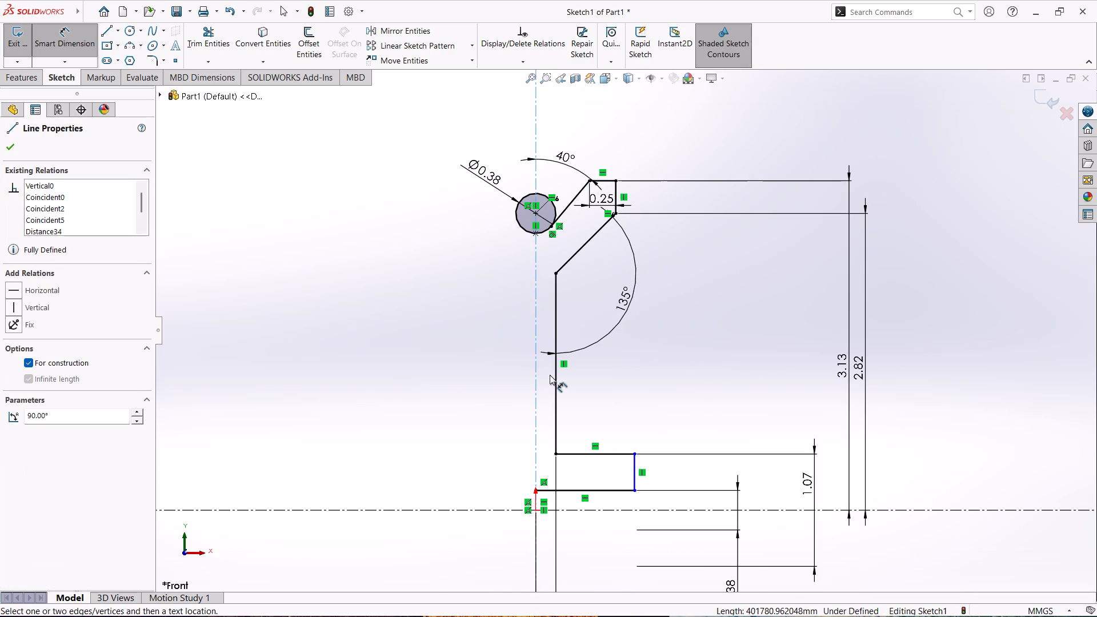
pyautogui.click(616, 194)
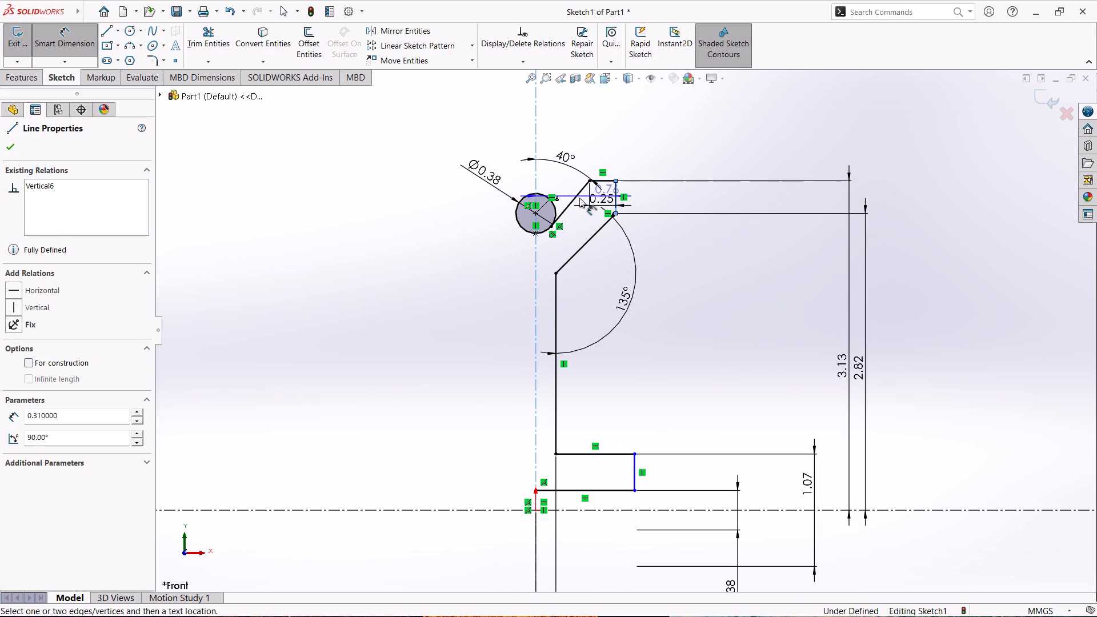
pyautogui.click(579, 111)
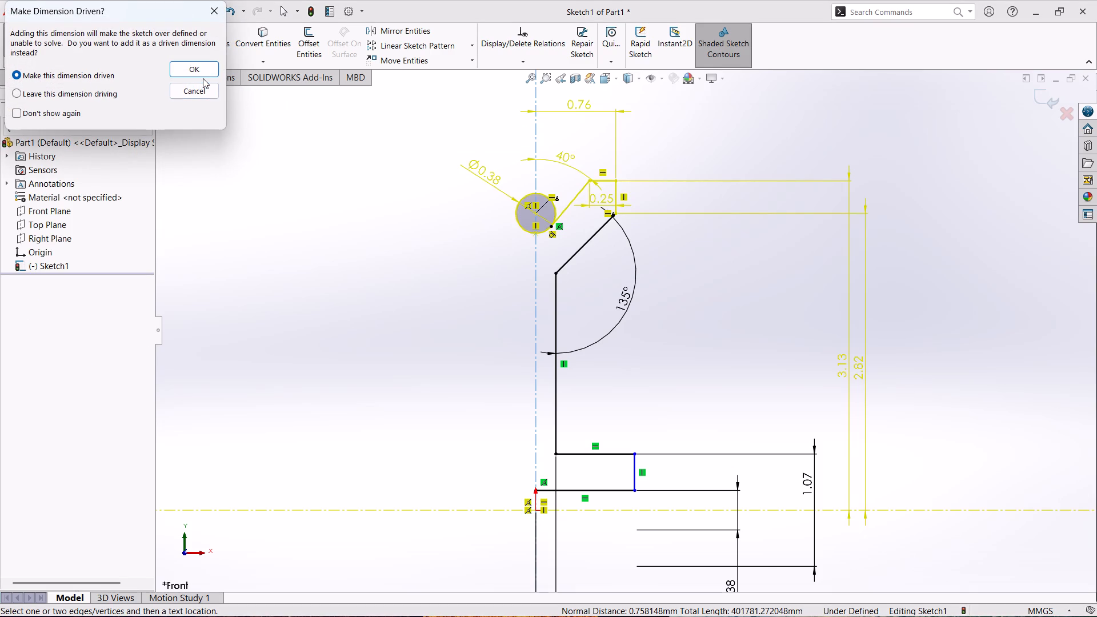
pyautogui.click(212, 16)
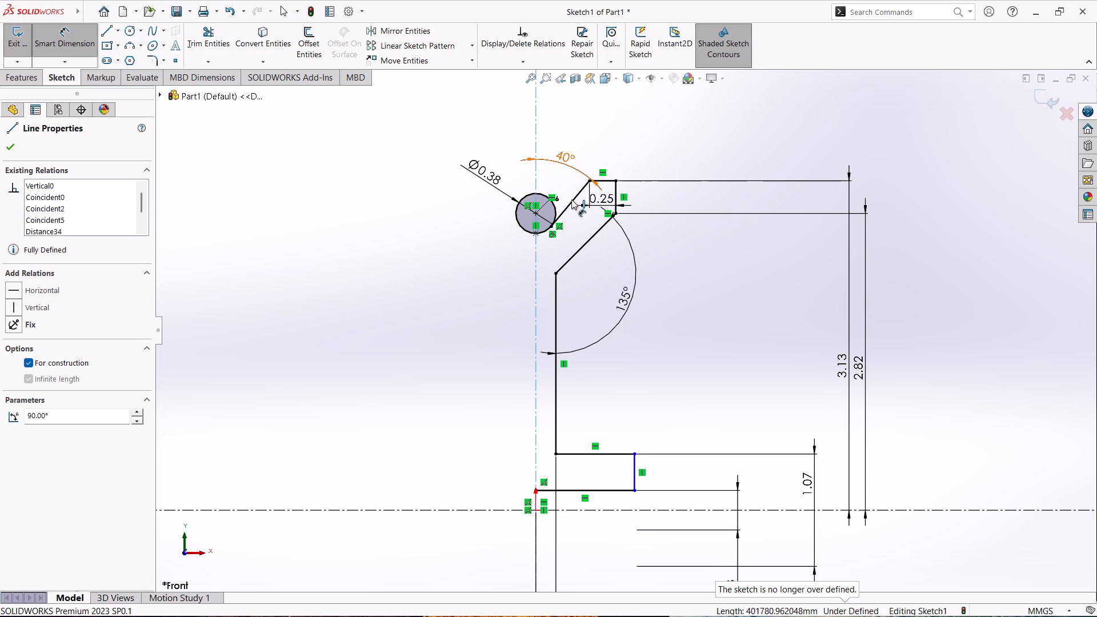
# Dimension the distance between the hub's vertical end line and the vertical centerline as 1.63/2 mm.
pyautogui.click(635, 475)
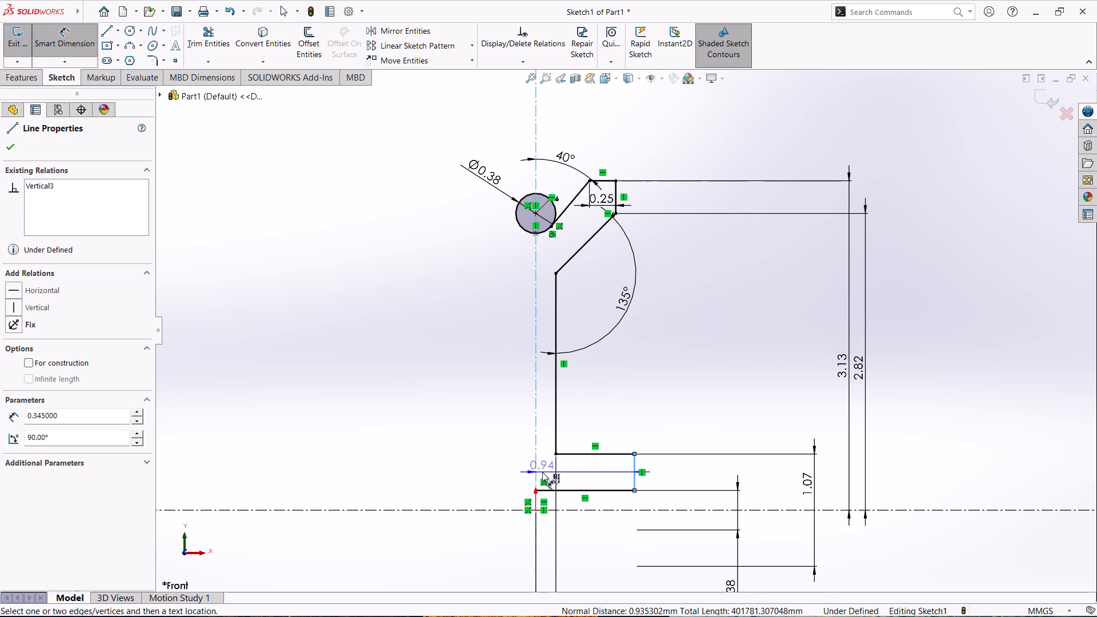
pyautogui.scroll(-4, 614, 528)
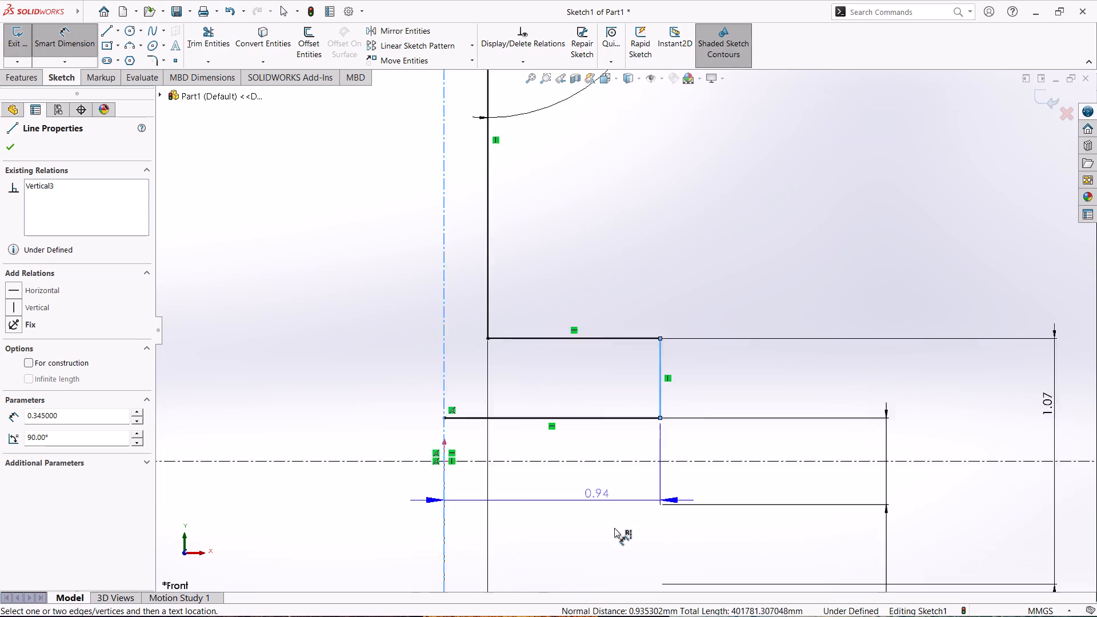
pyautogui.scroll(8, 614, 528)
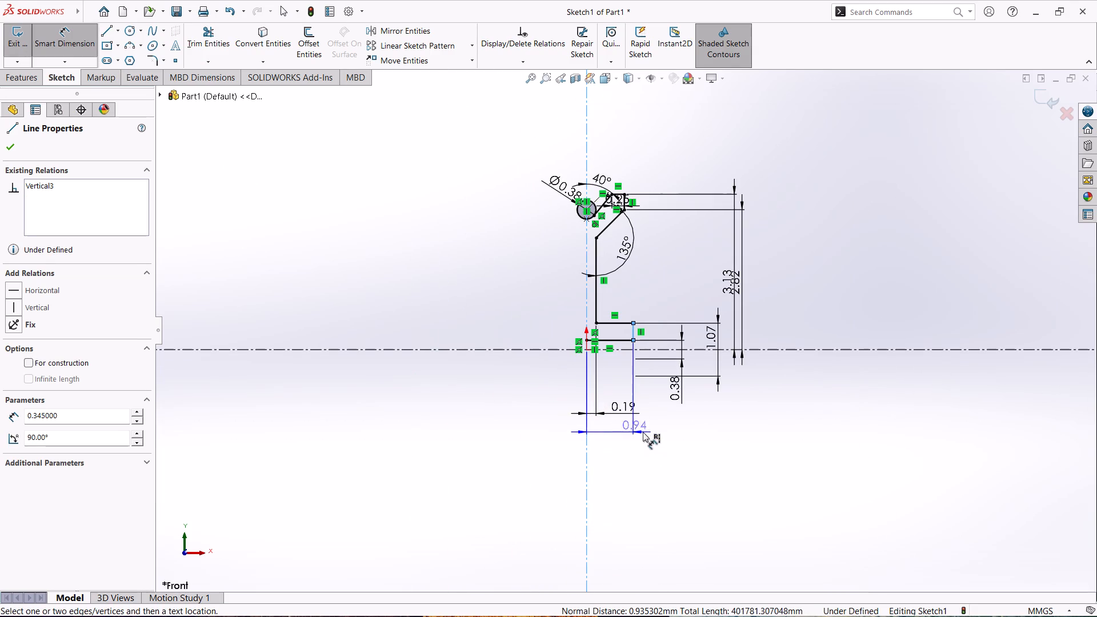
pyautogui.click(618, 388)
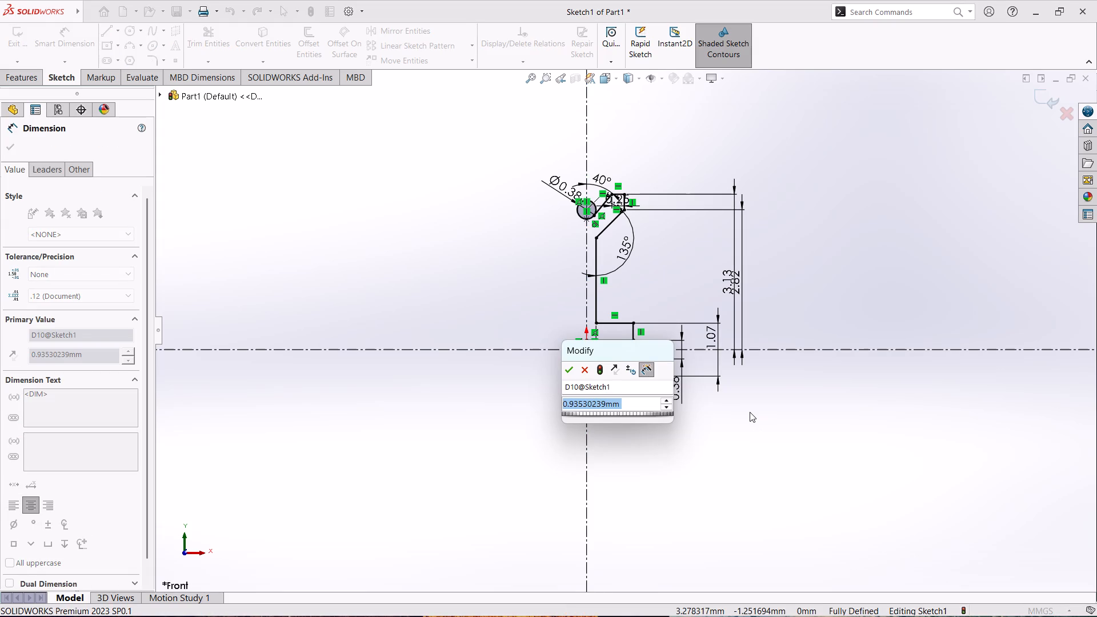
pyautogui.write('16')
pyautogui.press('BackSpace')
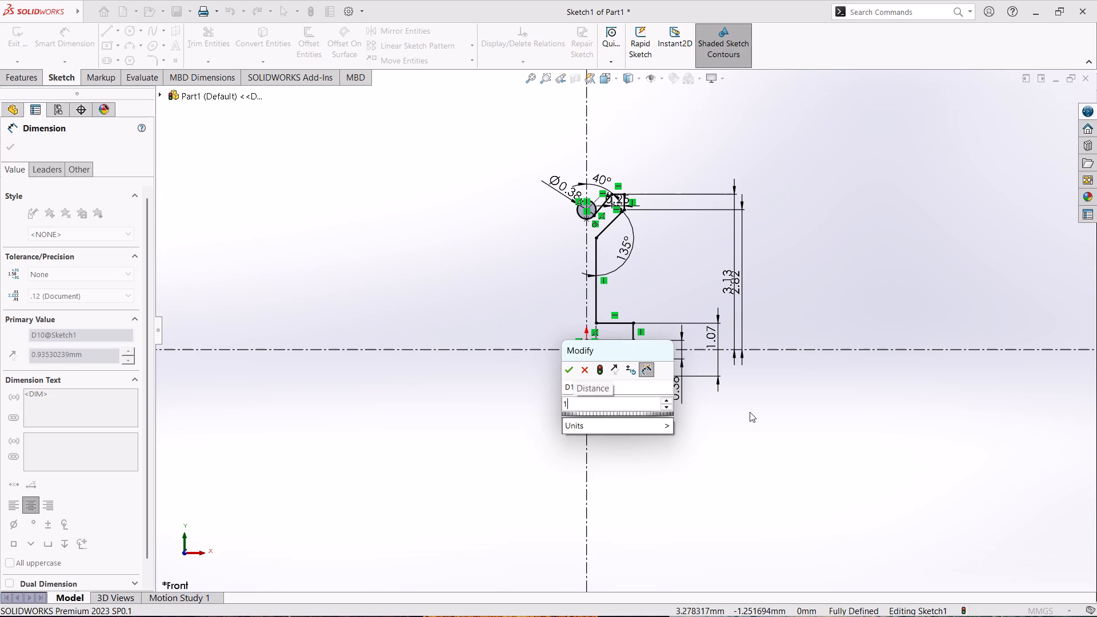
pyautogui.write('.63')
pyautogui.write('/2')
pyautogui.press('Return')
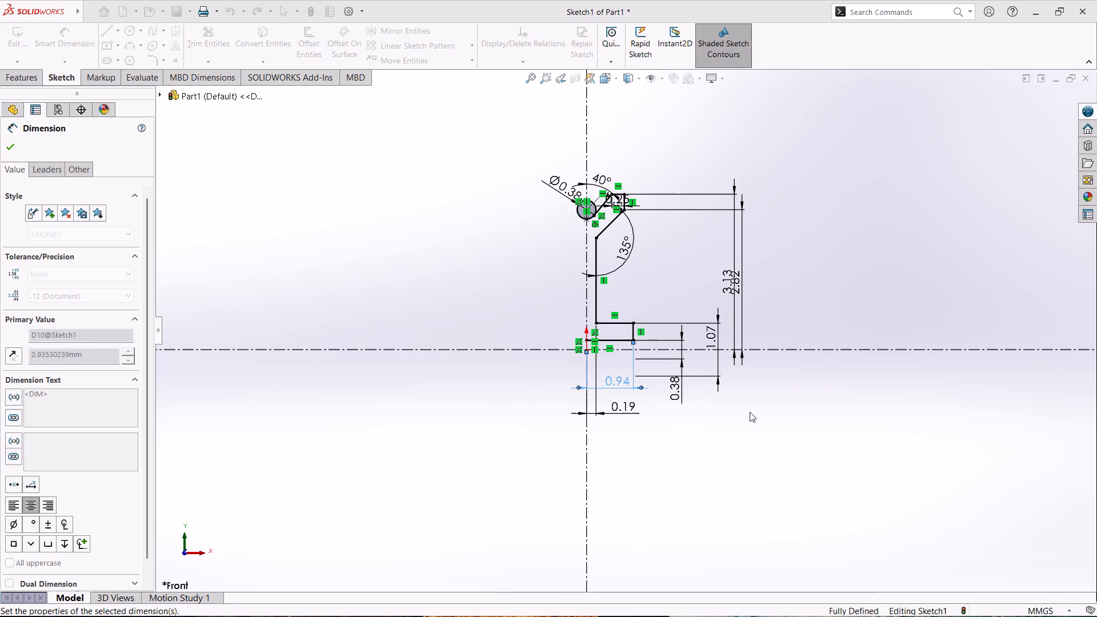
pyautogui.click(940, 282)
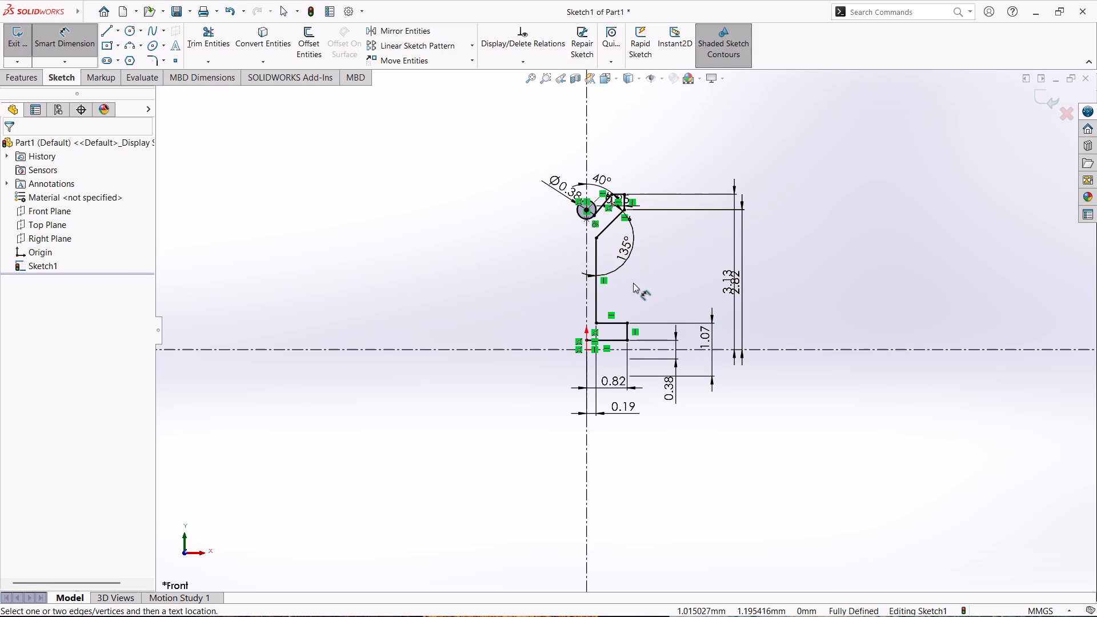
# Move the rim's 0.25 width dimension clear of the profile, above the rim's top edge.
pyautogui.scroll(2, 618, 225)
pyautogui.scroll(-10, 618, 225)
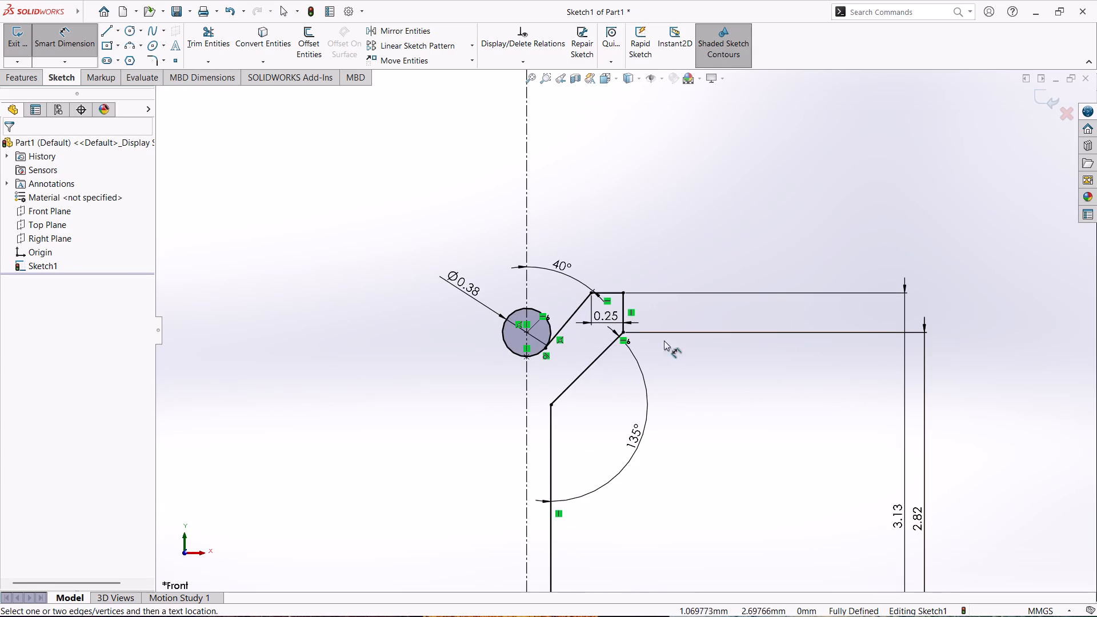
pyautogui.moveTo(604, 318); pyautogui.dragTo(603, 228)
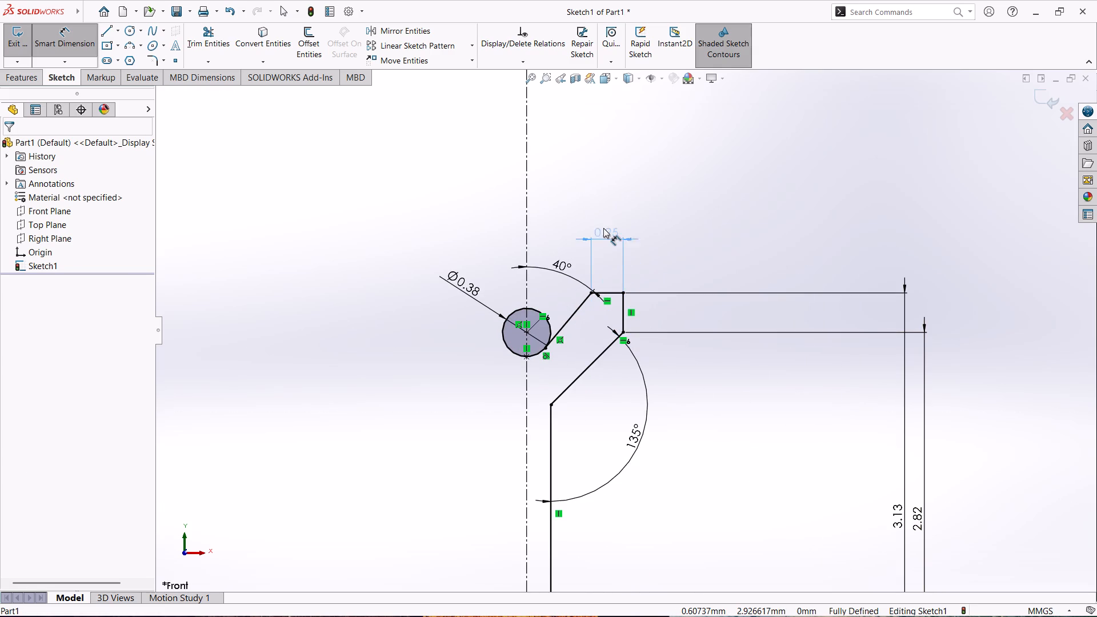
# Raise the rim's 0.25 width dimension slightly further above the rim's top edge.
pyautogui.moveTo(603, 228); pyautogui.dragTo(602, 225)
pyautogui.click(676, 236)
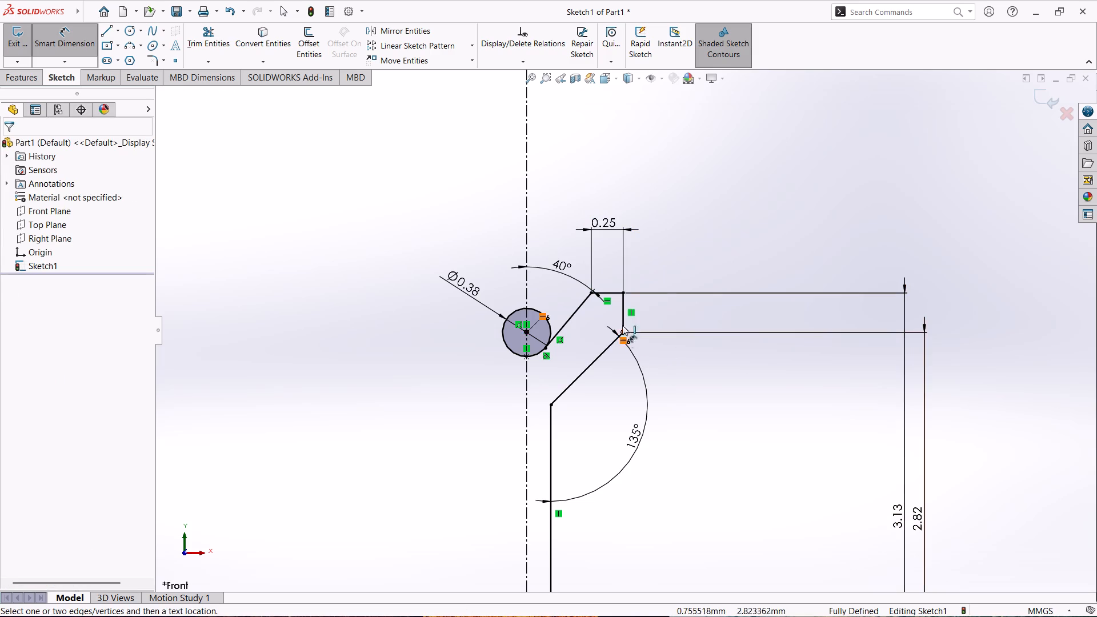
# Trim the 0.38 mm circle down to the groove-bottom arc between the vertical centerline and the 40° line.
pyautogui.scroll(-5, 677, 364)
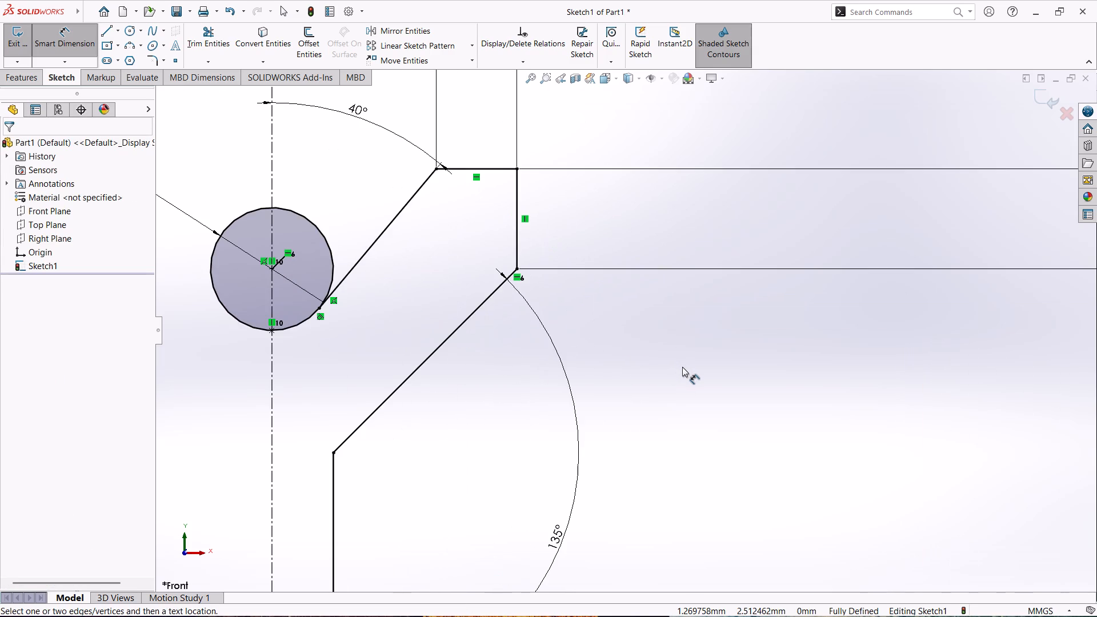
pyautogui.scroll(4, 682, 367)
pyautogui.scroll(3, 498, 311)
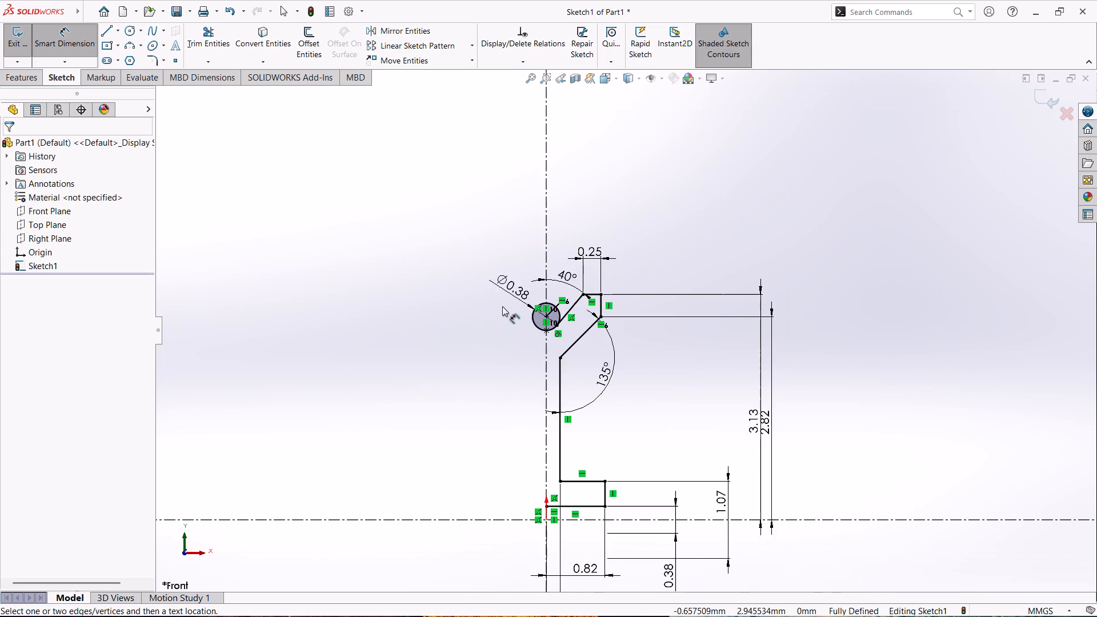
pyautogui.scroll(-5, 563, 310)
pyautogui.click(209, 34)
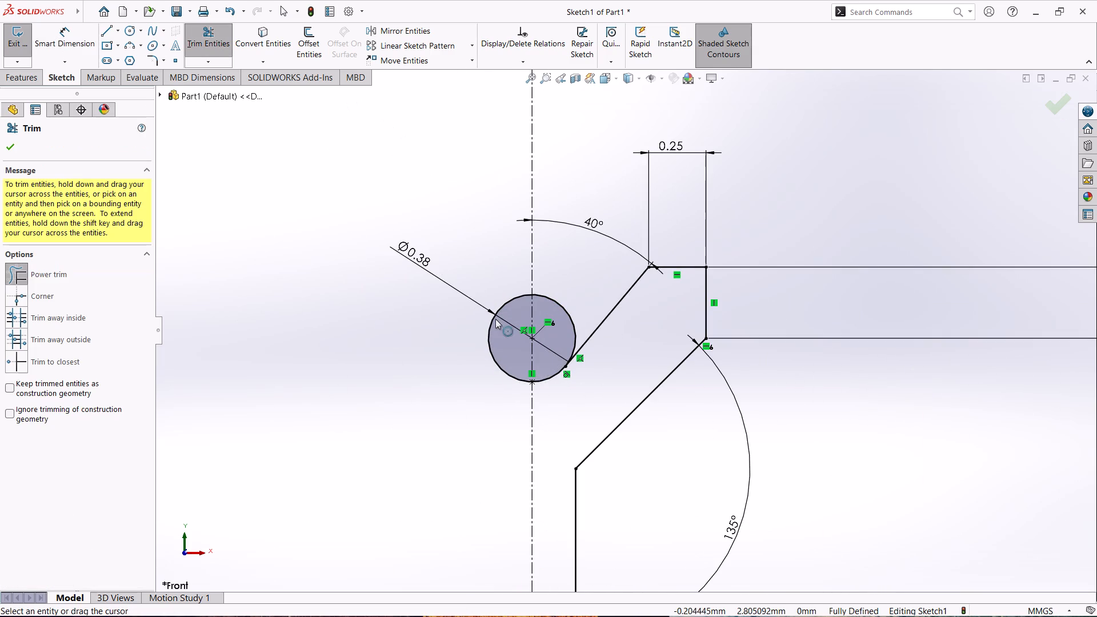
pyautogui.moveTo(564, 282); pyautogui.dragTo(558, 311)
pyautogui.moveTo(507, 281); pyautogui.dragTo(521, 306)
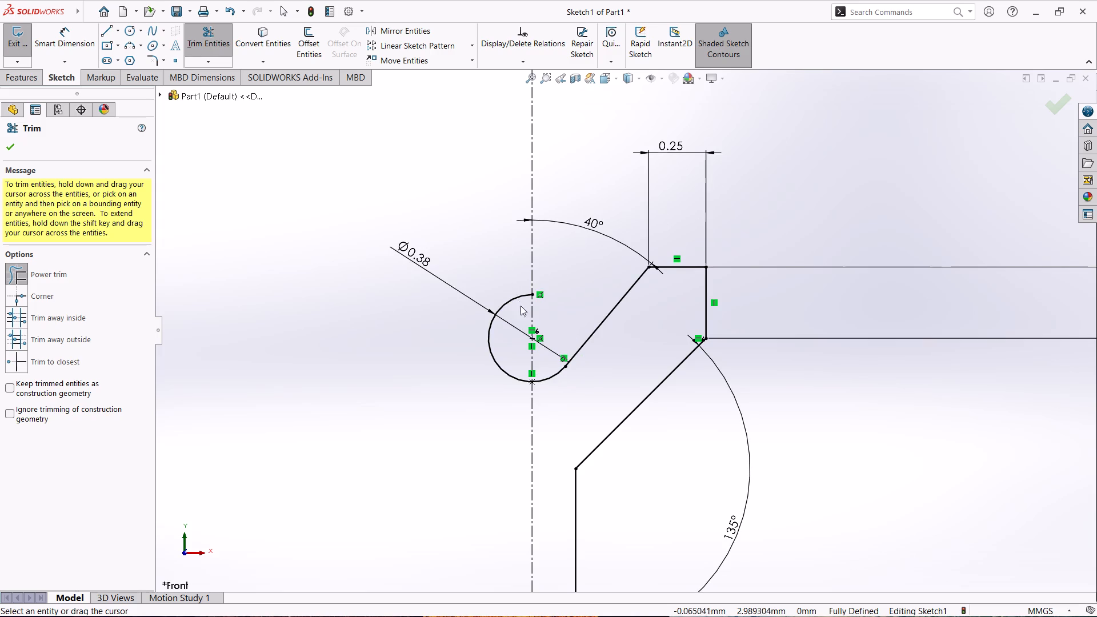
pyautogui.moveTo(521, 306); pyautogui.dragTo(523, 310)
pyautogui.scroll(2, 682, 336)
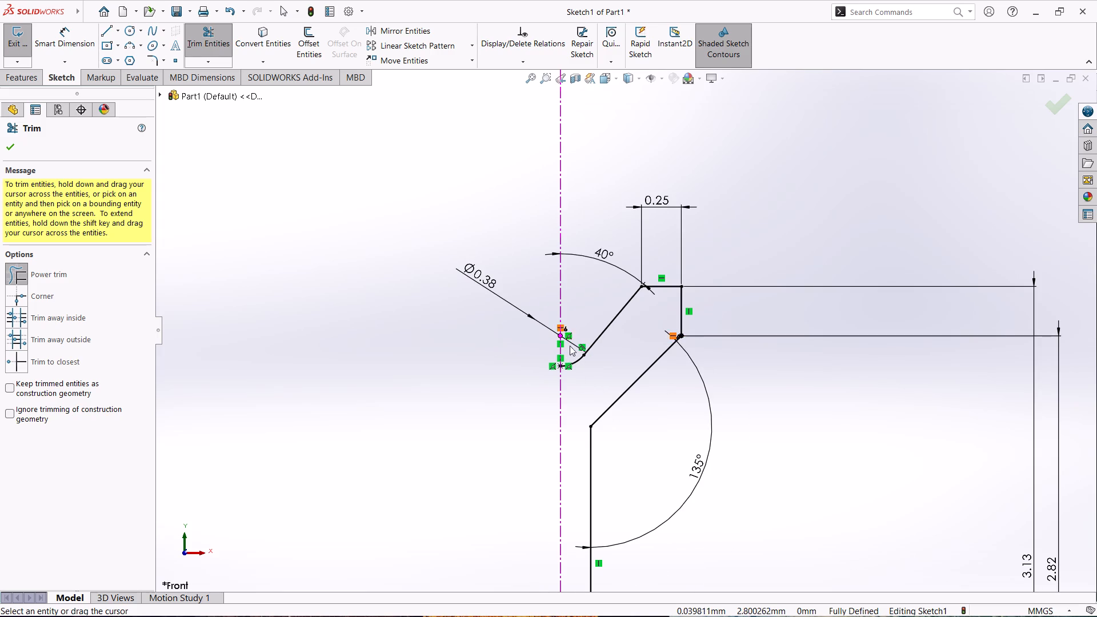
pyautogui.press('Escape')
pyautogui.press('Escape')
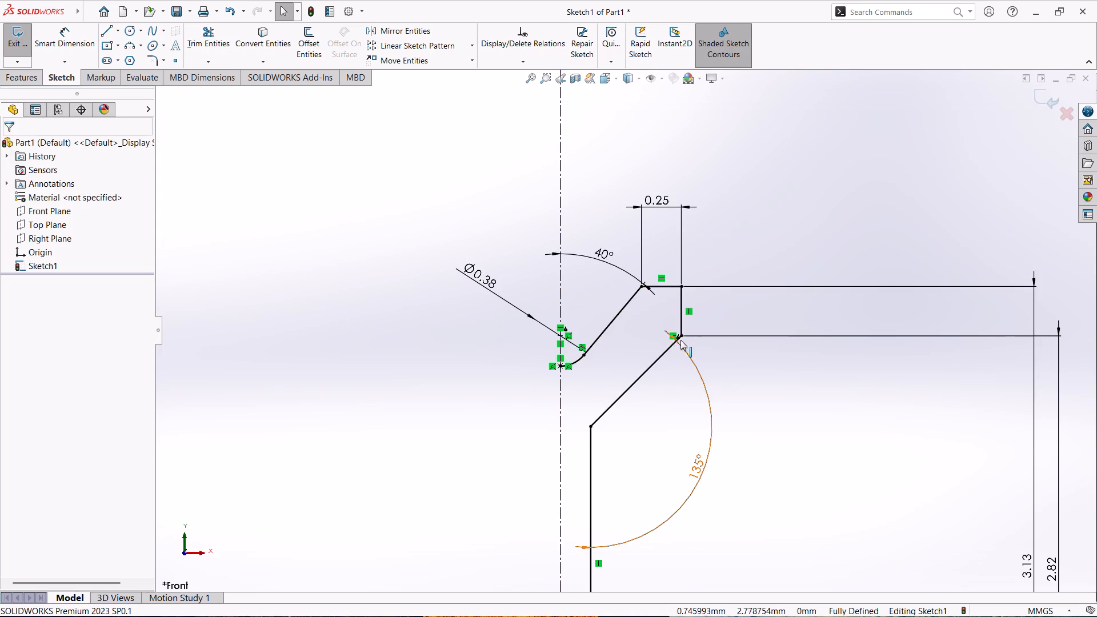
# Add a Horizontal relation between the rim's lower outer corner point and the center point of the groove arc.
pyautogui.click(536, 62)
pyautogui.click(531, 93)
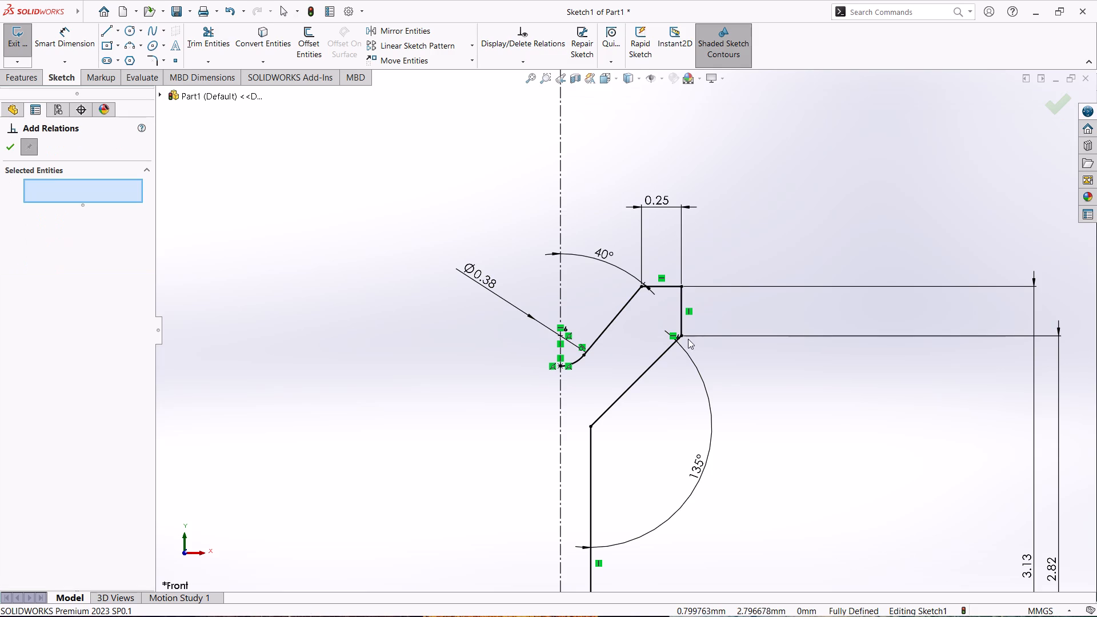
pyautogui.click(684, 338)
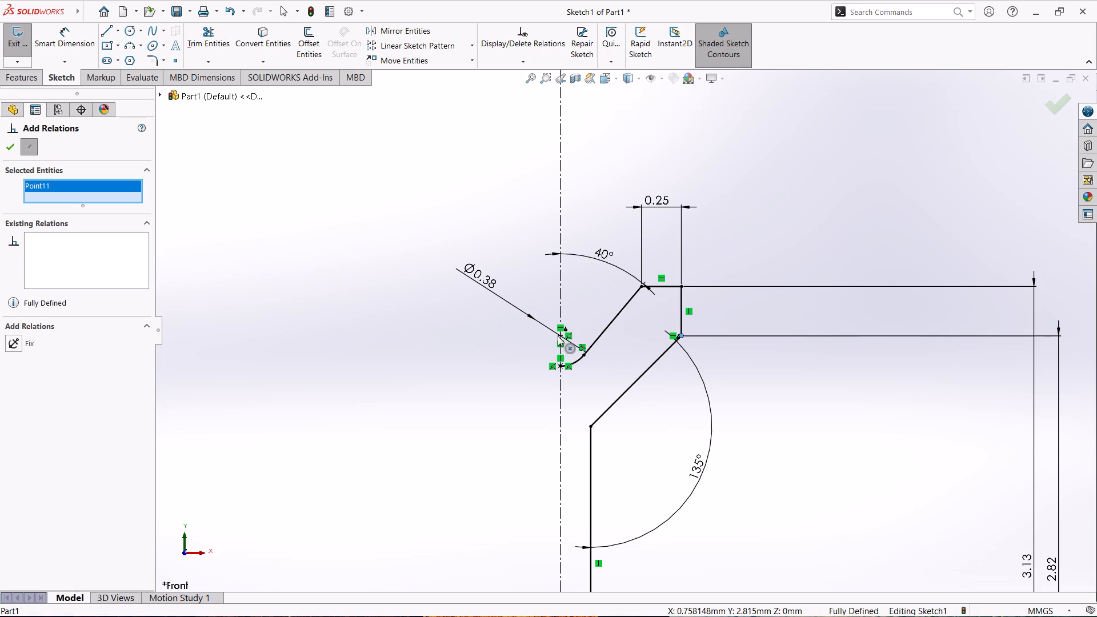
pyautogui.click(558, 336)
pyautogui.click(47, 355)
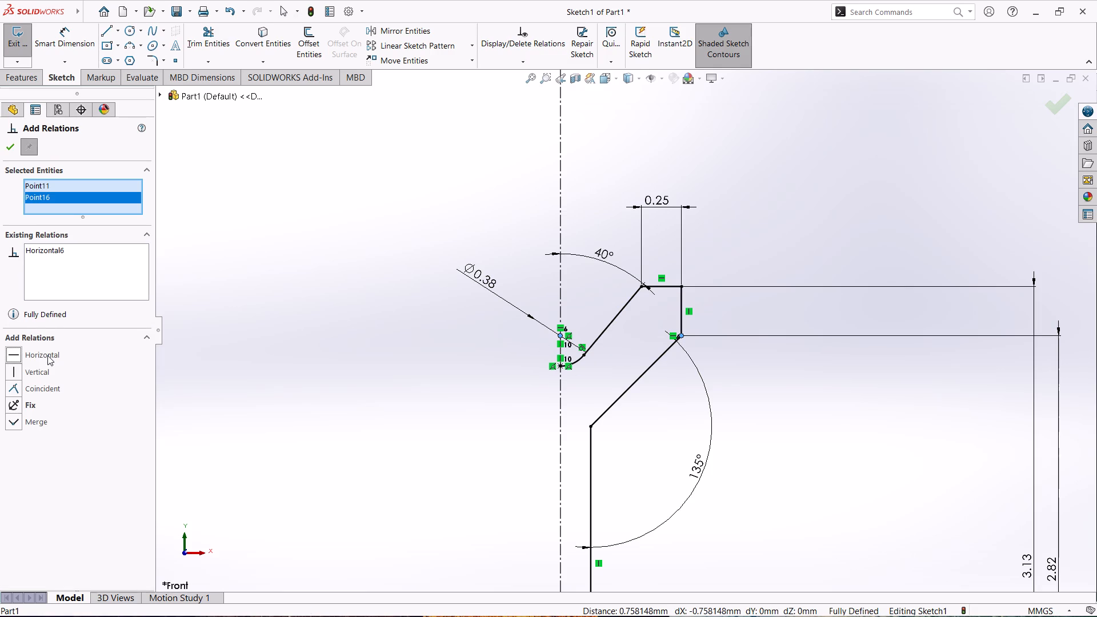
pyautogui.click(18, 147)
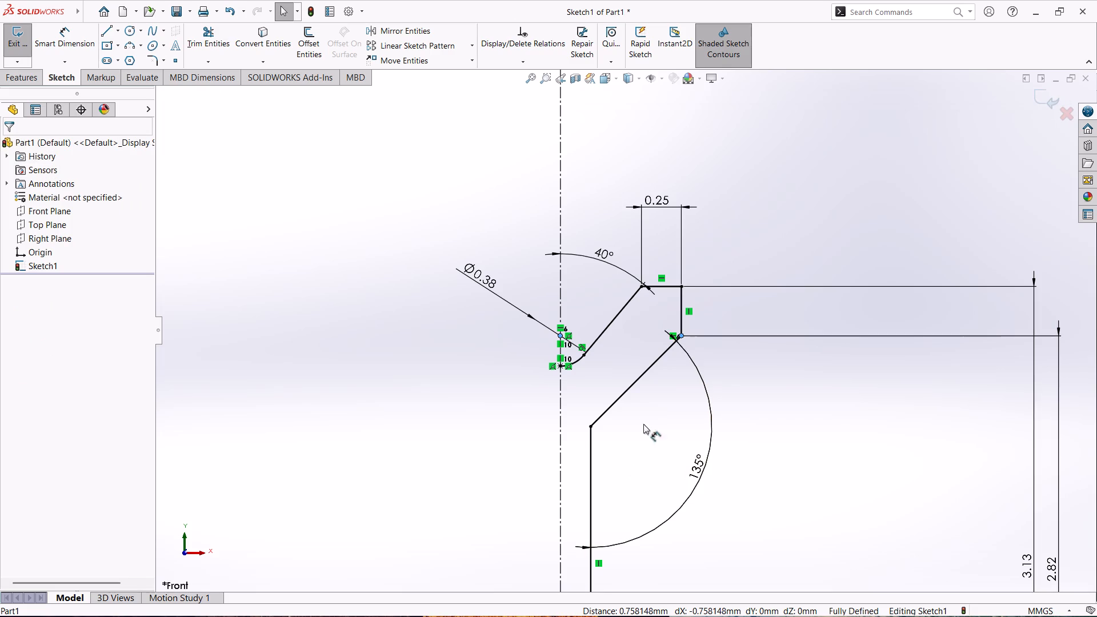
pyautogui.press('Escape')
pyautogui.press('Escape')
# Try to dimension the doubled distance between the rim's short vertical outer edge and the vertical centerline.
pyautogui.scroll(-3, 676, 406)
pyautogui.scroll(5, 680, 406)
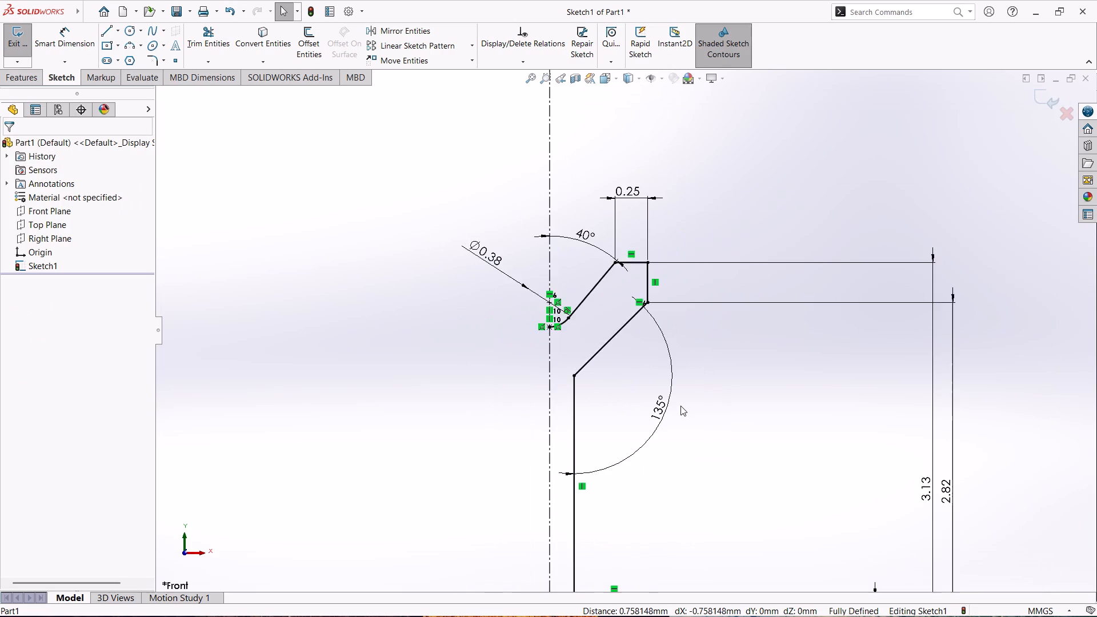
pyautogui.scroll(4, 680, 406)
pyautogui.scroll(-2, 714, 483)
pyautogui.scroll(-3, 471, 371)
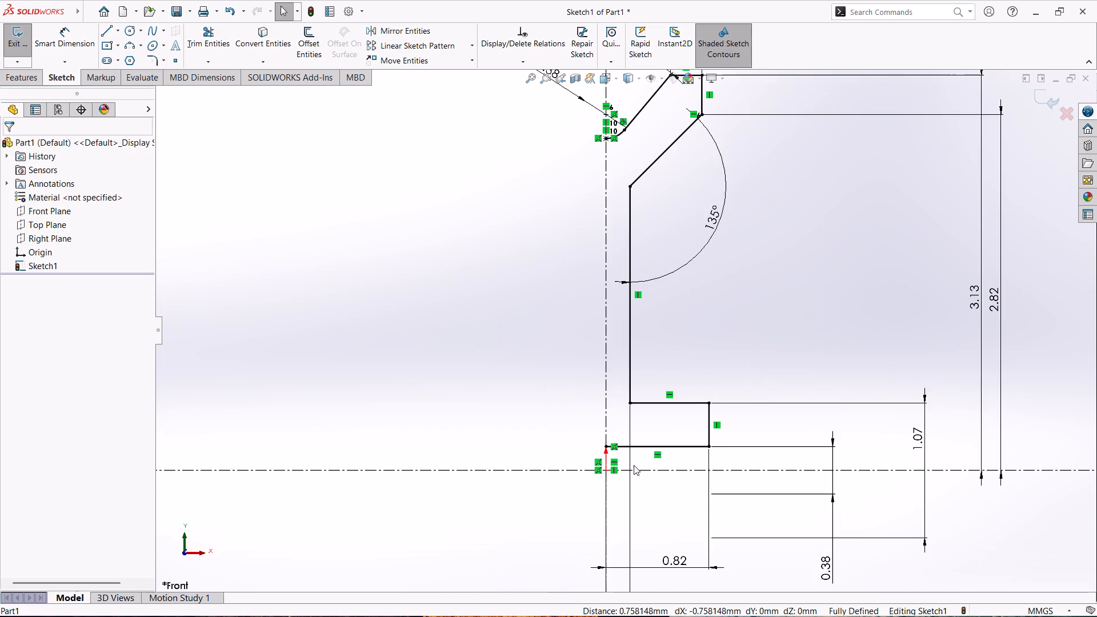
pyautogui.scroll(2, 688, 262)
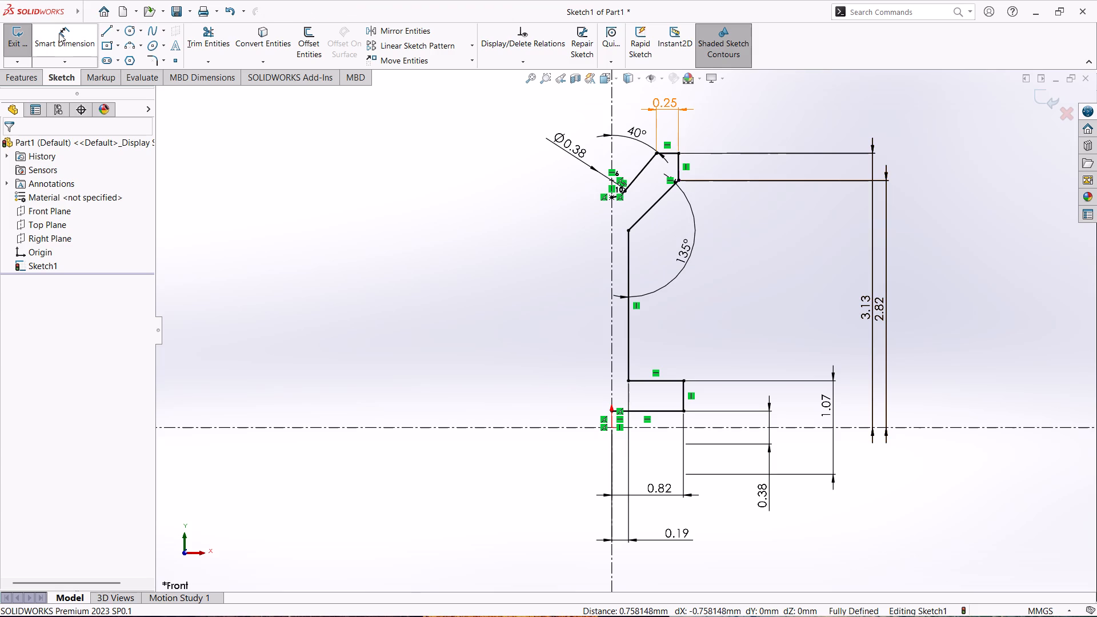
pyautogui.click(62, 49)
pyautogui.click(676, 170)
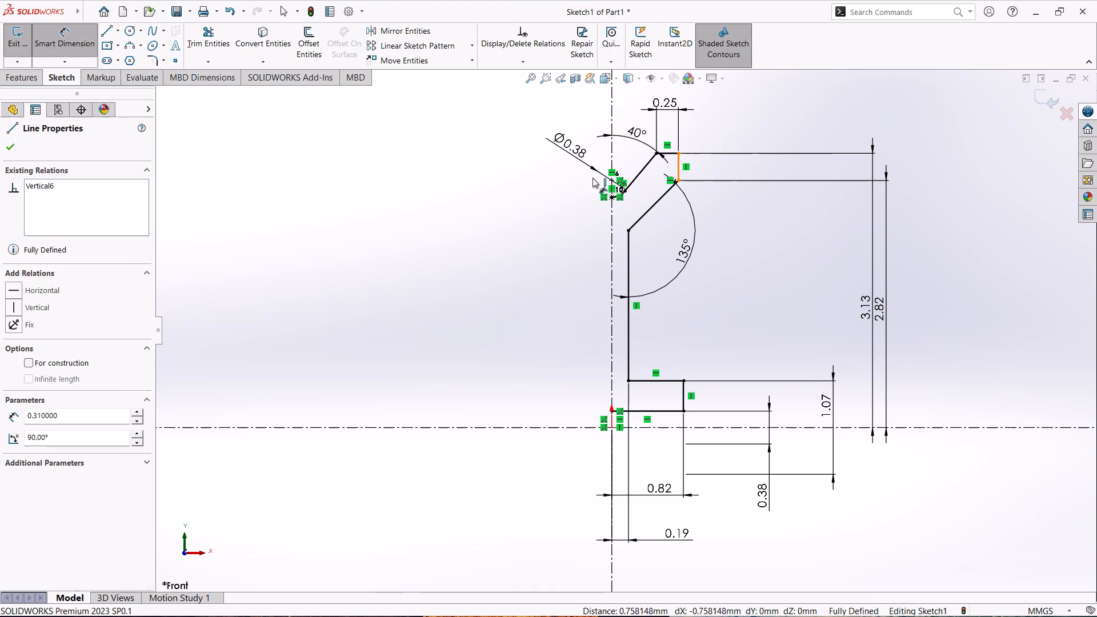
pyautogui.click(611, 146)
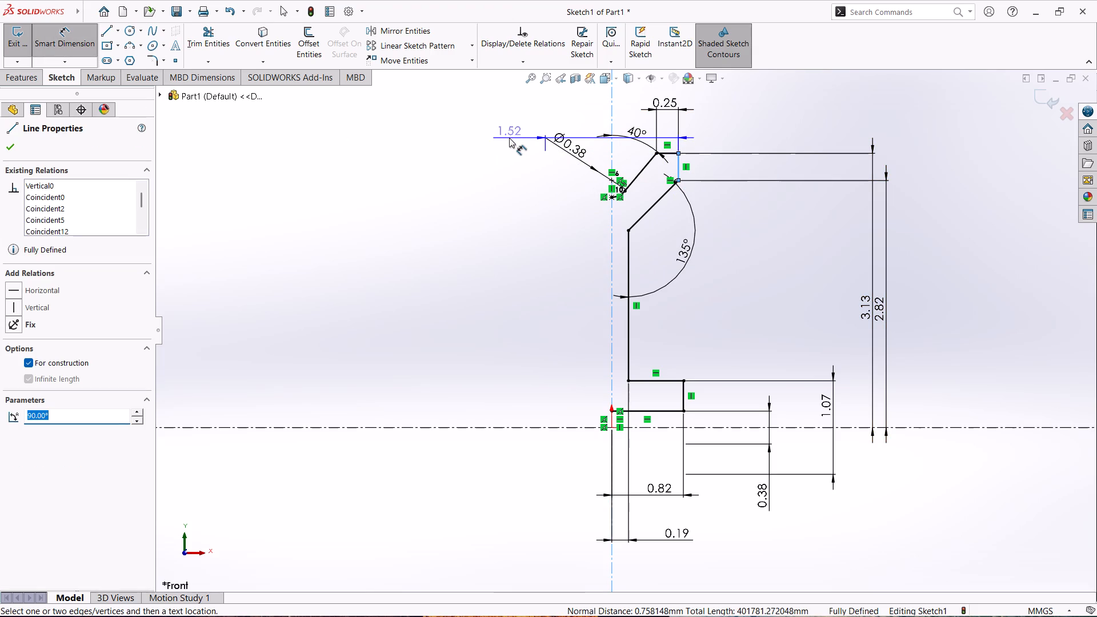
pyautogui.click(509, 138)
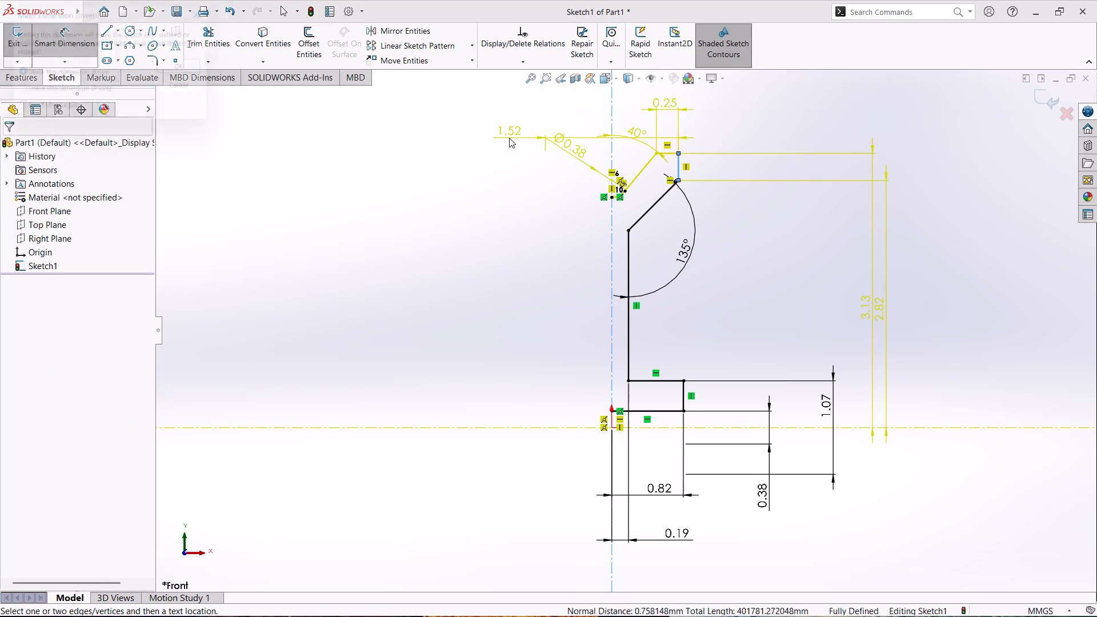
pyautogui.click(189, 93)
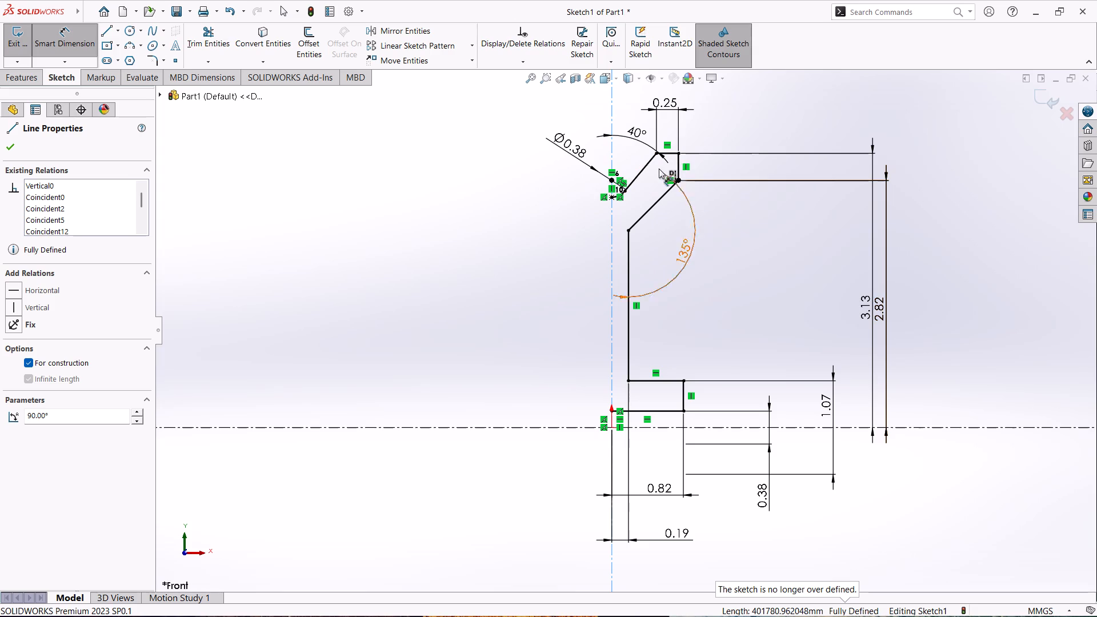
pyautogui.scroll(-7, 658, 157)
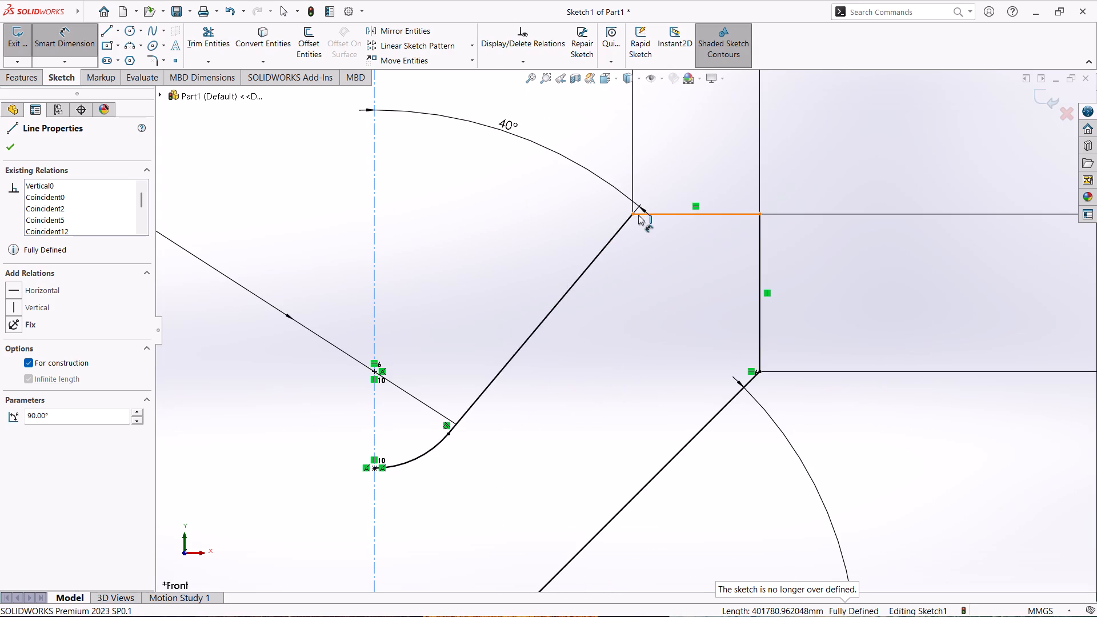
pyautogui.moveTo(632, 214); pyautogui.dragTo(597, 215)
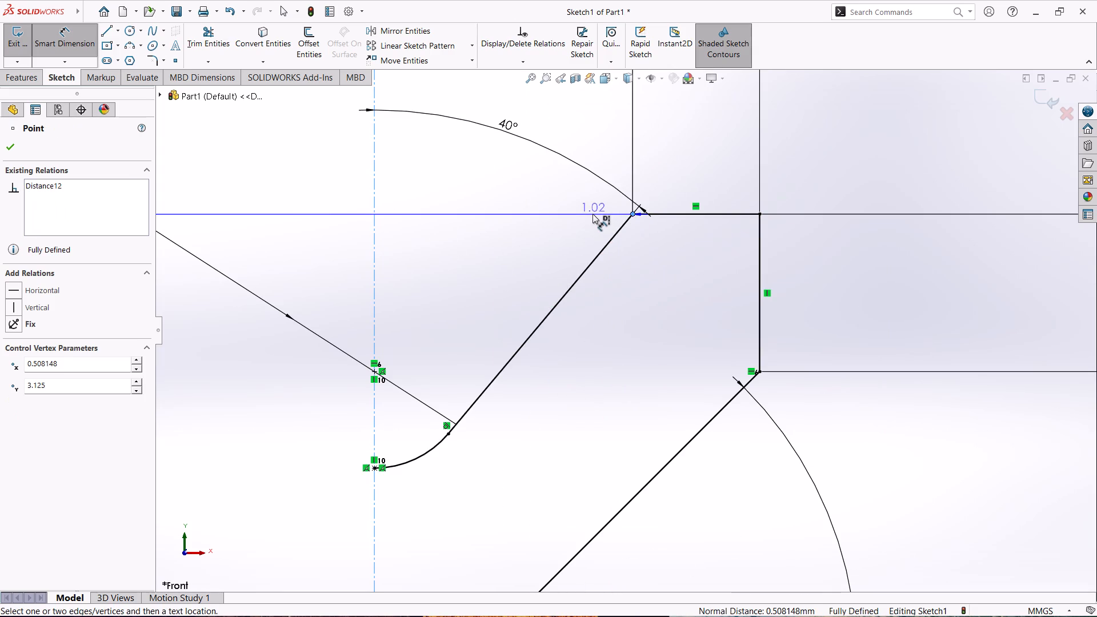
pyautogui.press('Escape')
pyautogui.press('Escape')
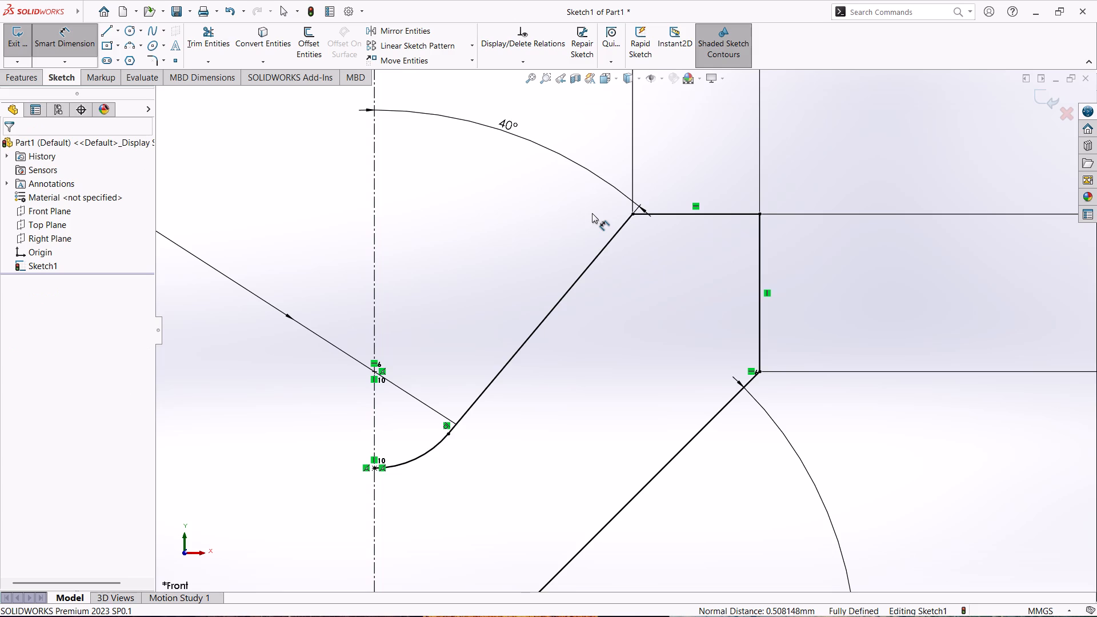
# Mirror the complete half-profile, from the groove arc through rim, web and hub to the bore line, about the vertical centerline with Copy on.
pyautogui.scroll(4, 598, 270)
pyautogui.scroll(-6, 598, 270)
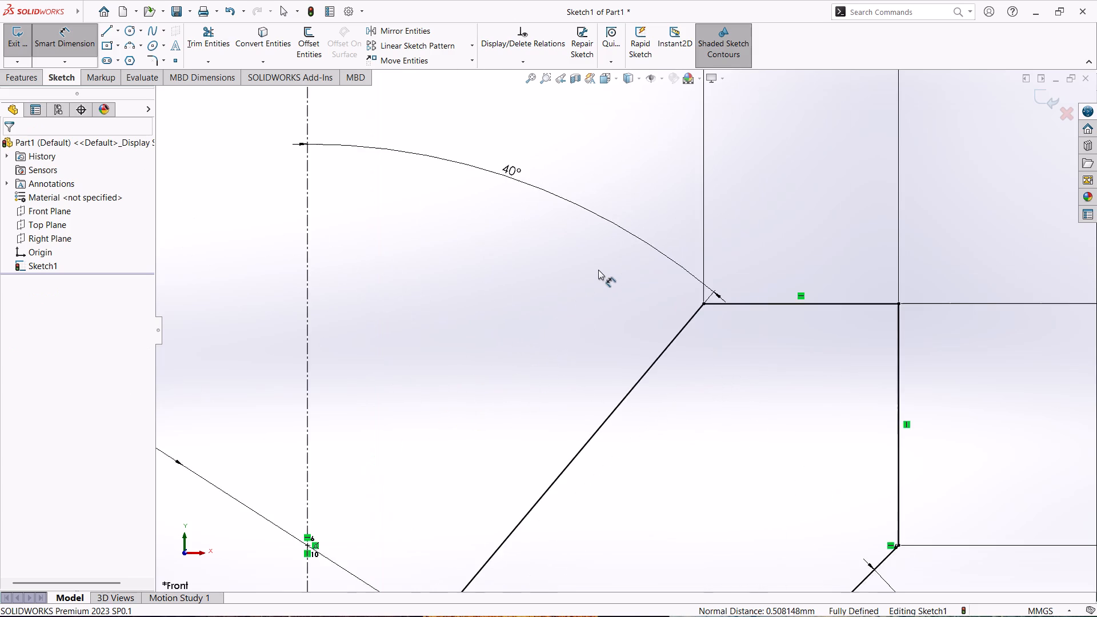
pyautogui.scroll(11, 598, 273)
pyautogui.scroll(4, 630, 335)
pyautogui.scroll(-2, 626, 464)
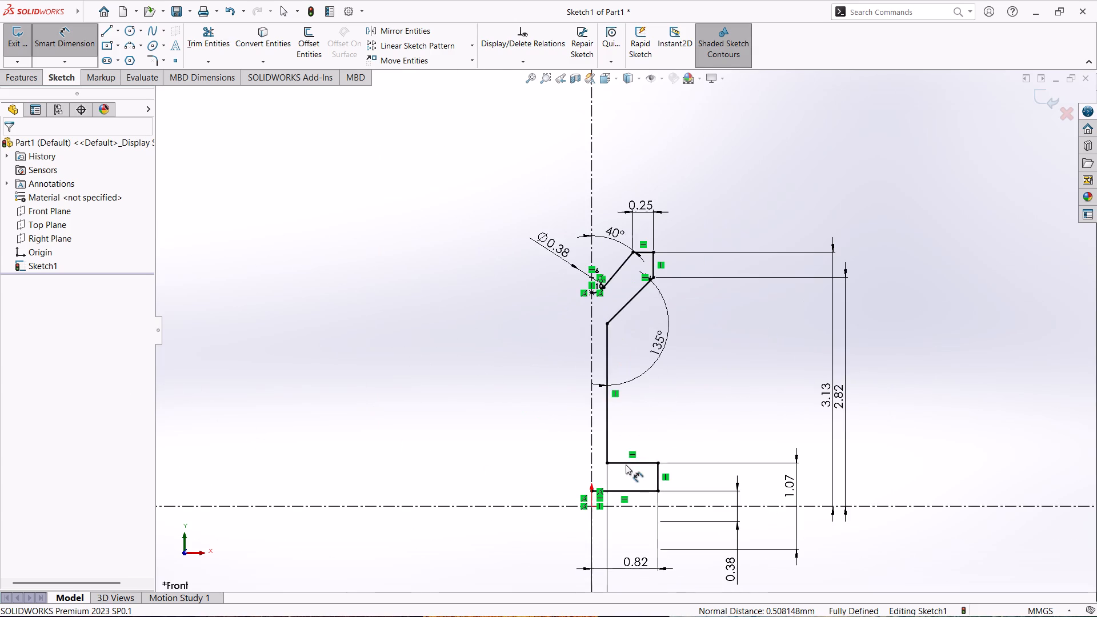
pyautogui.click(387, 35)
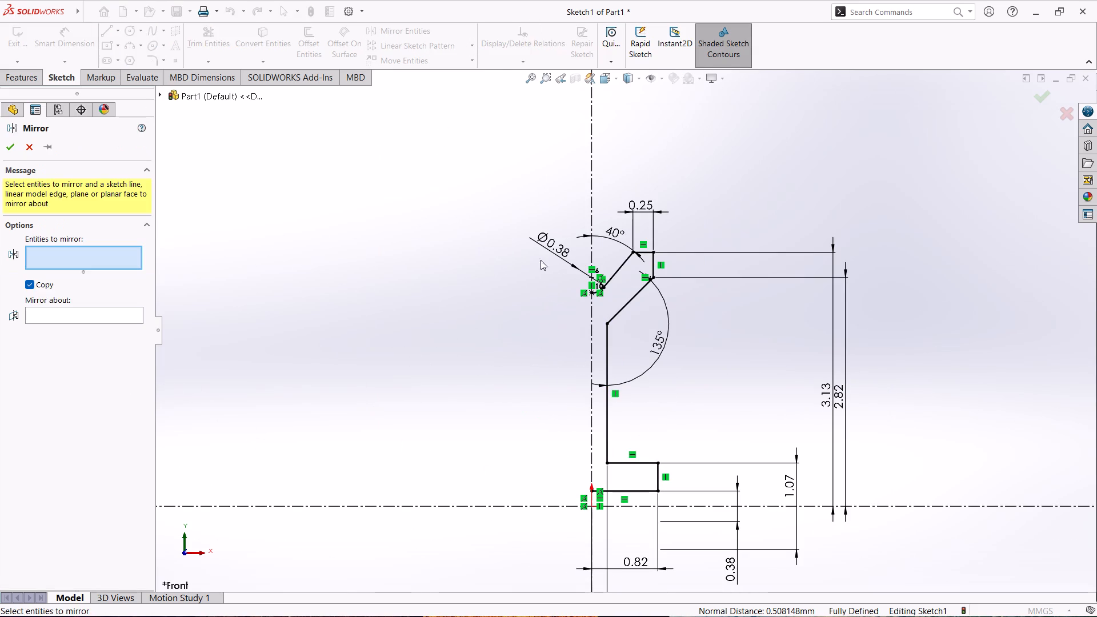
pyautogui.click(550, 193)
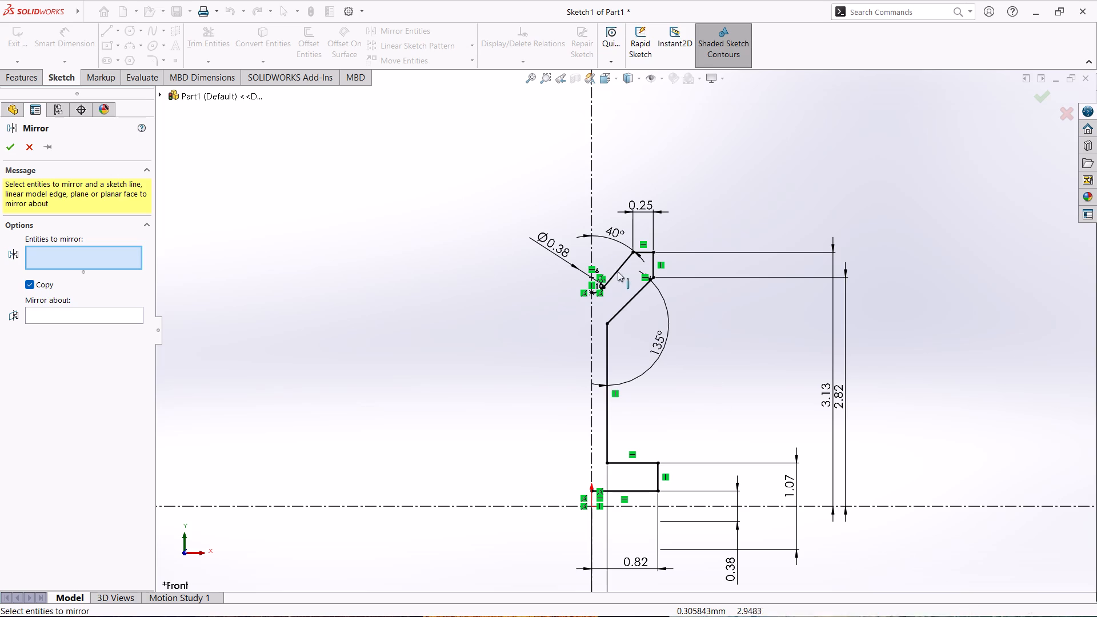
pyautogui.scroll(3, 598, 302)
pyautogui.scroll(-11, 597, 297)
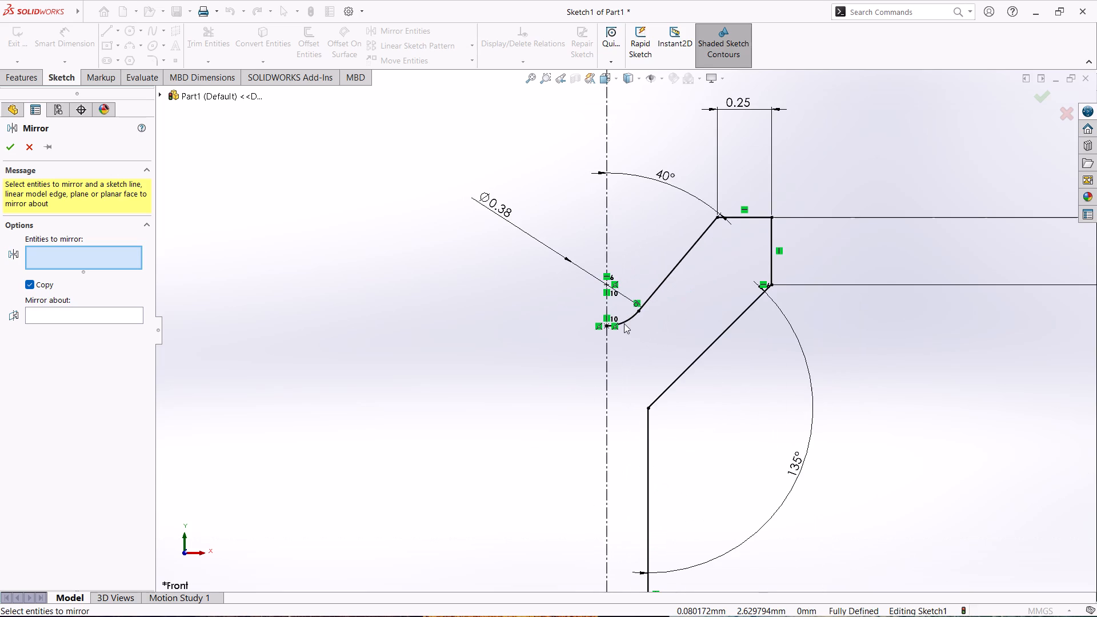
pyautogui.click(629, 319)
pyautogui.click(648, 293)
pyautogui.click(652, 294)
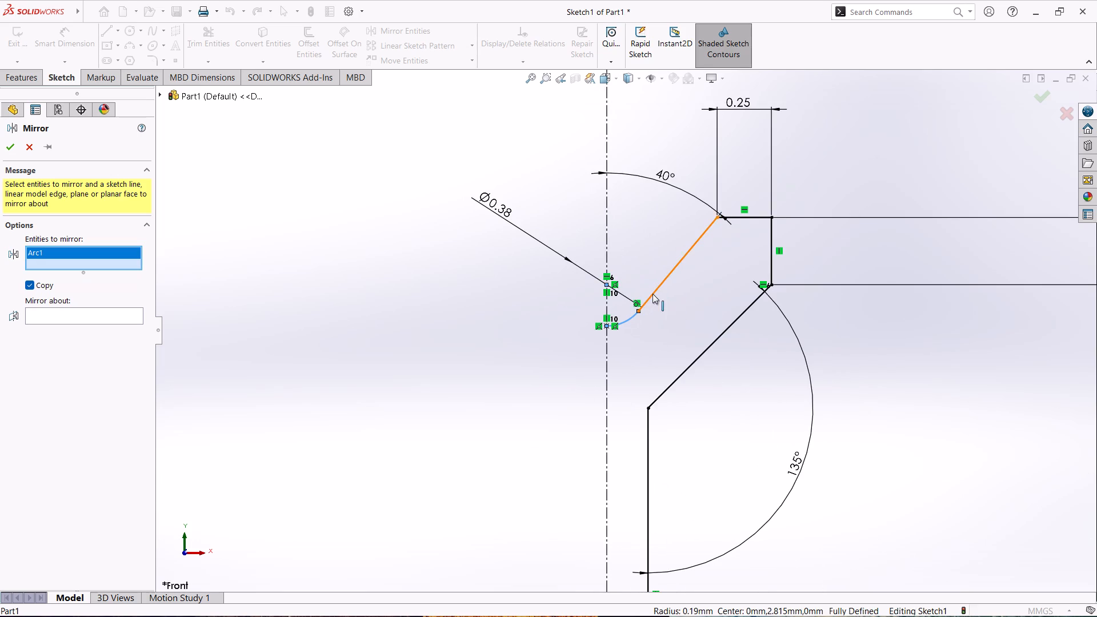
pyautogui.click(748, 215)
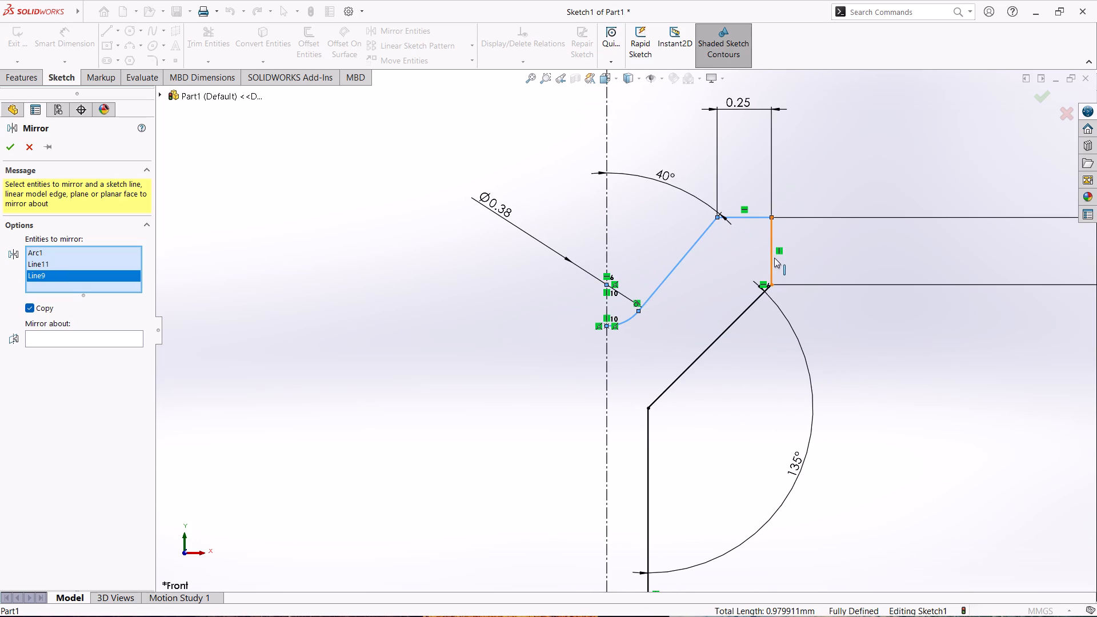
pyautogui.click(774, 258)
pyautogui.click(732, 323)
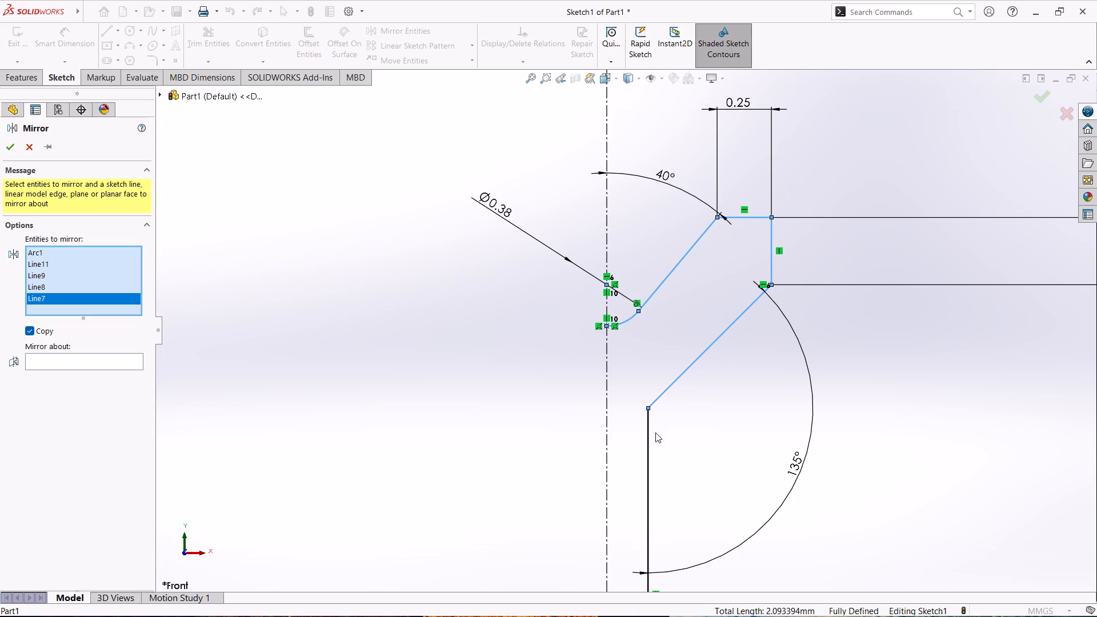
pyautogui.click(650, 435)
pyautogui.scroll(-5, 664, 397)
pyautogui.scroll(13, 666, 390)
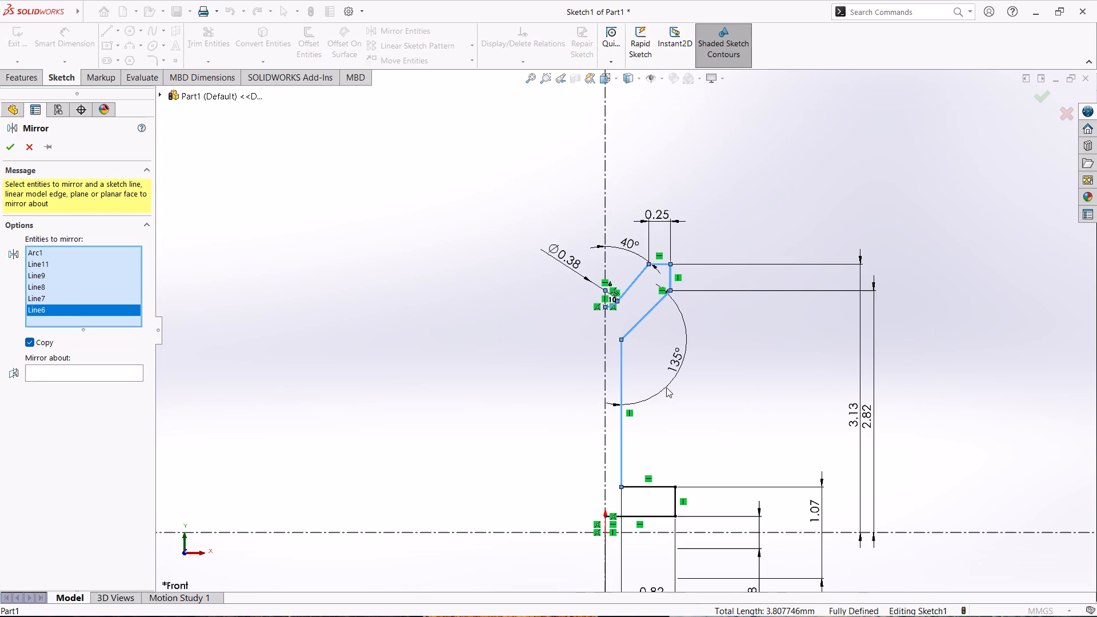
pyautogui.scroll(-5, 648, 496)
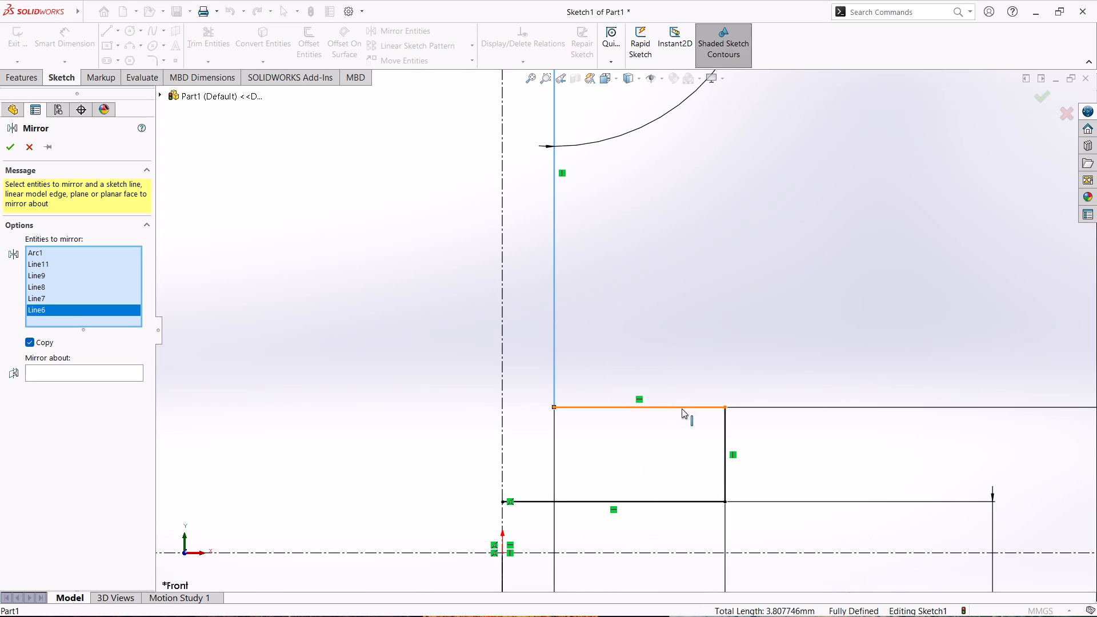
pyautogui.click(682, 408)
pyautogui.click(727, 436)
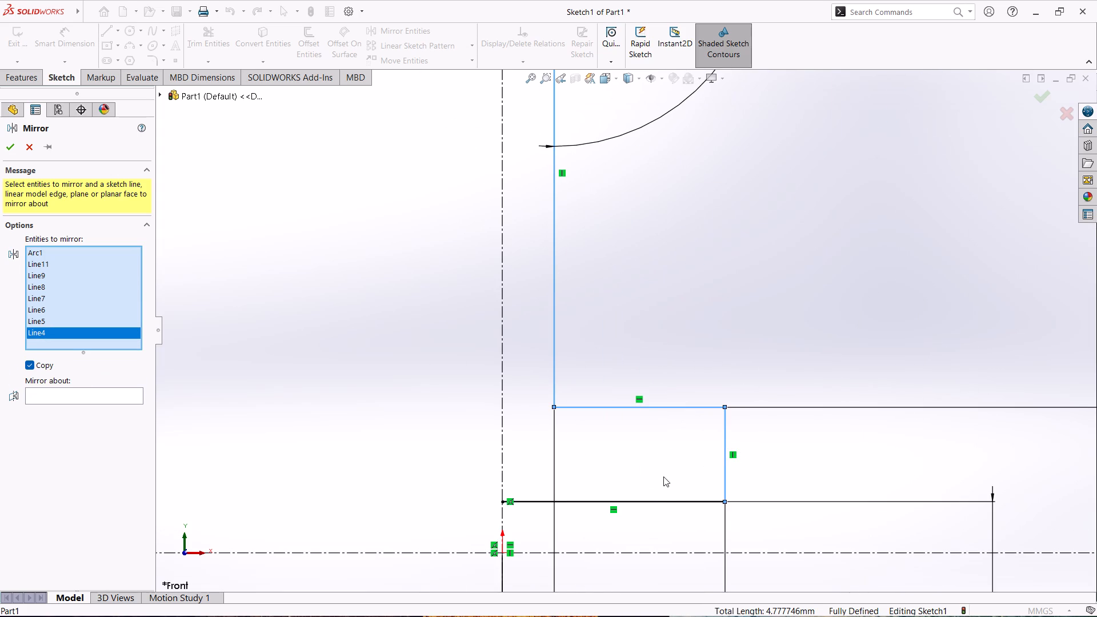
pyautogui.click(671, 503)
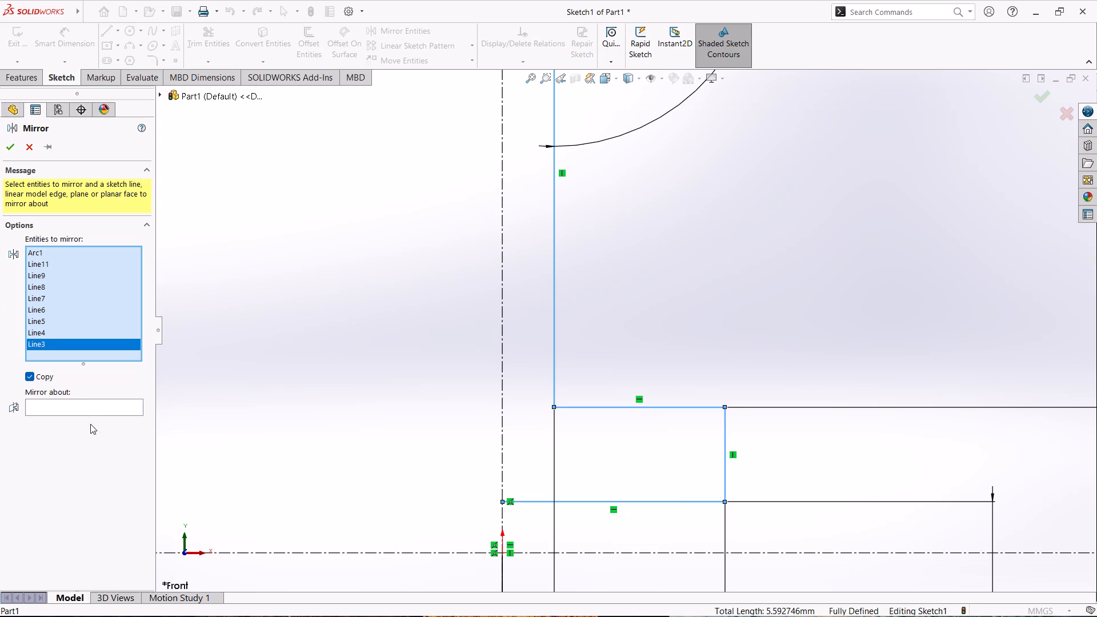
pyautogui.click(91, 416)
pyautogui.click(129, 404)
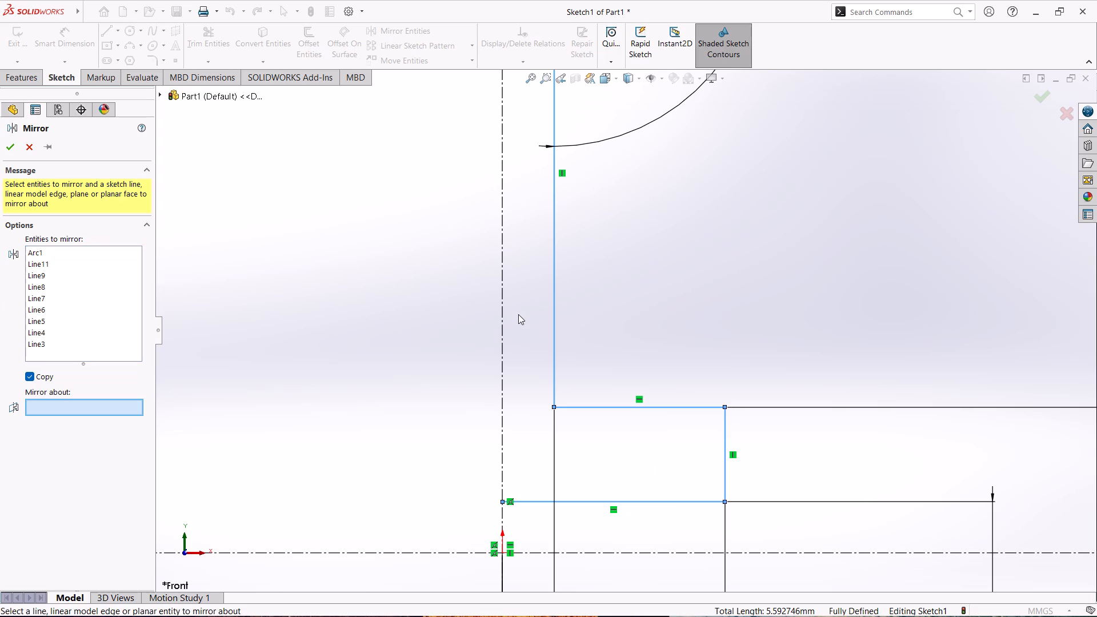
pyautogui.click(502, 322)
pyautogui.click(11, 150)
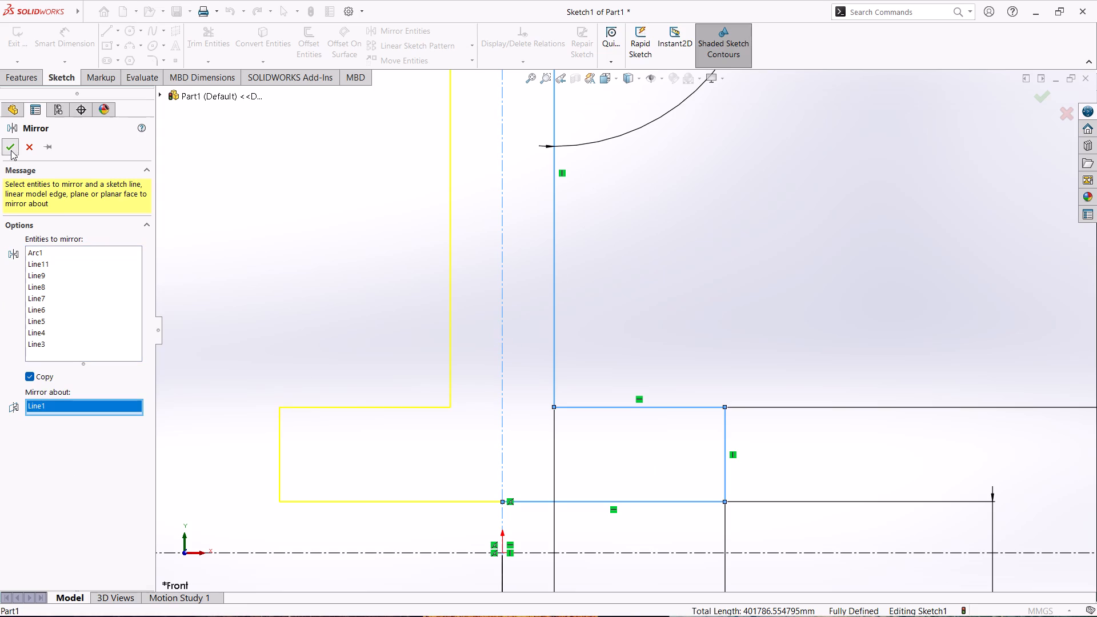
# Exit the mirrored profile sketch and revolve it 360° about the horizontal centerline as a boss.
pyautogui.scroll(5, 505, 398)
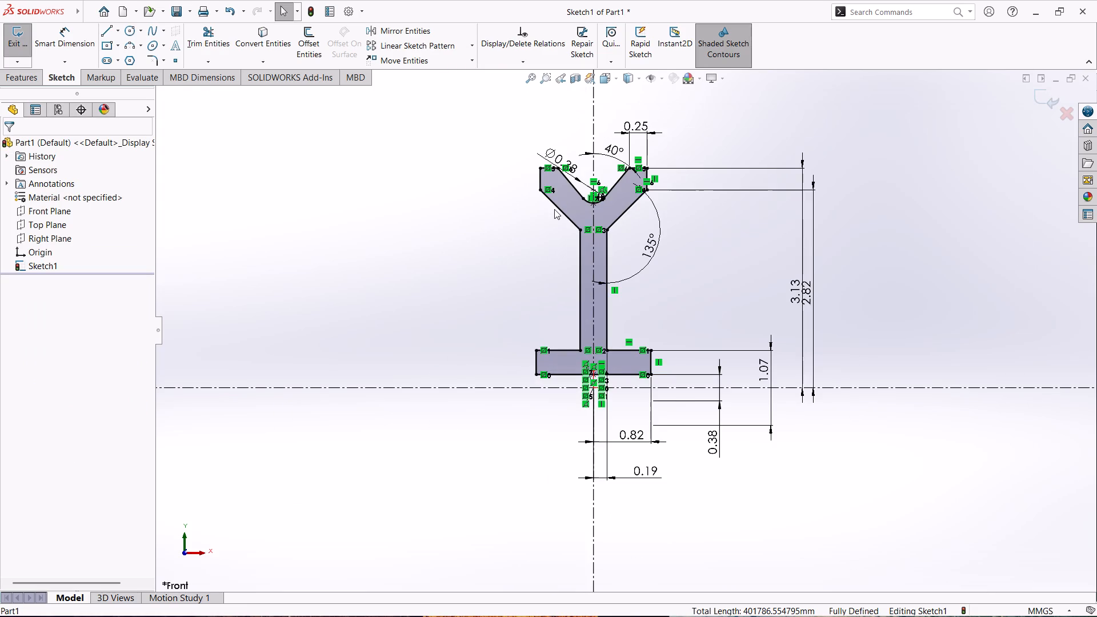
pyautogui.scroll(-1, 554, 209)
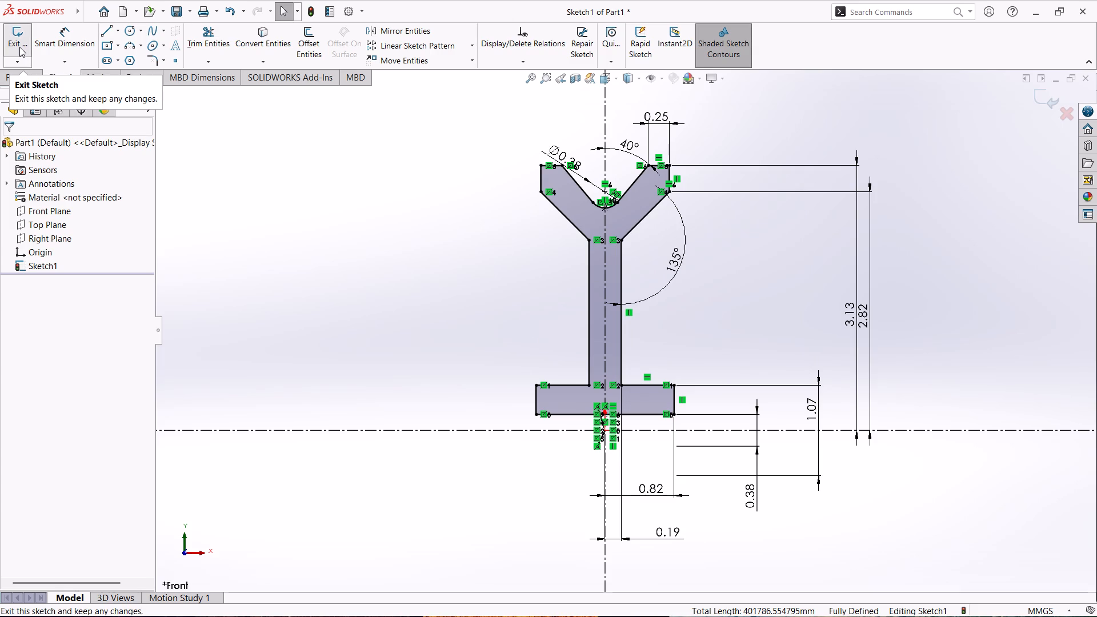
pyautogui.click(19, 47)
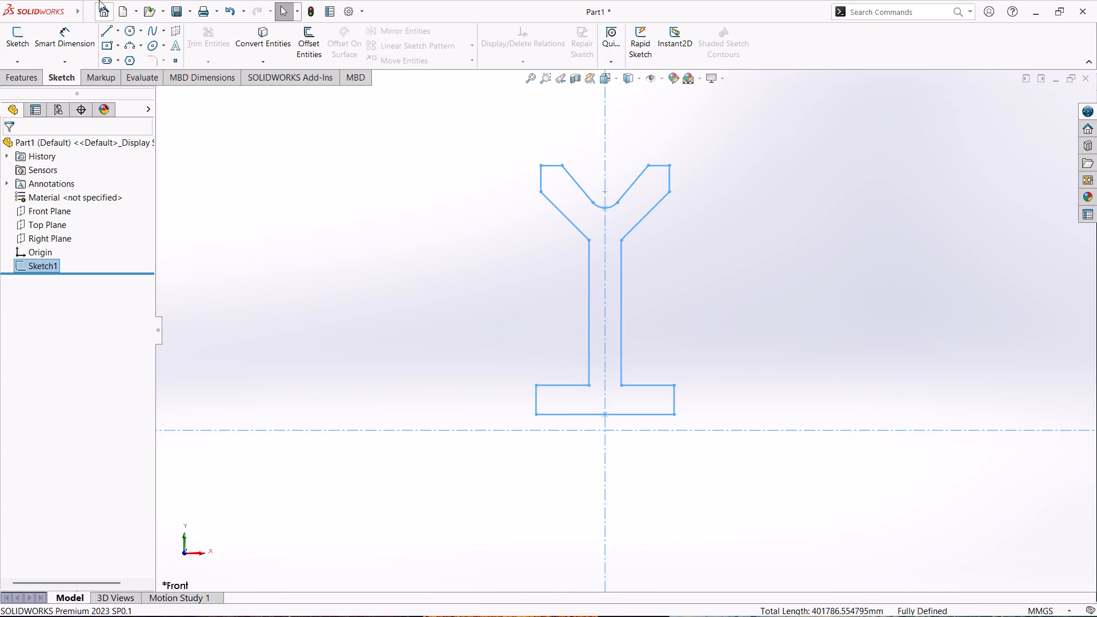
pyautogui.click(30, 79)
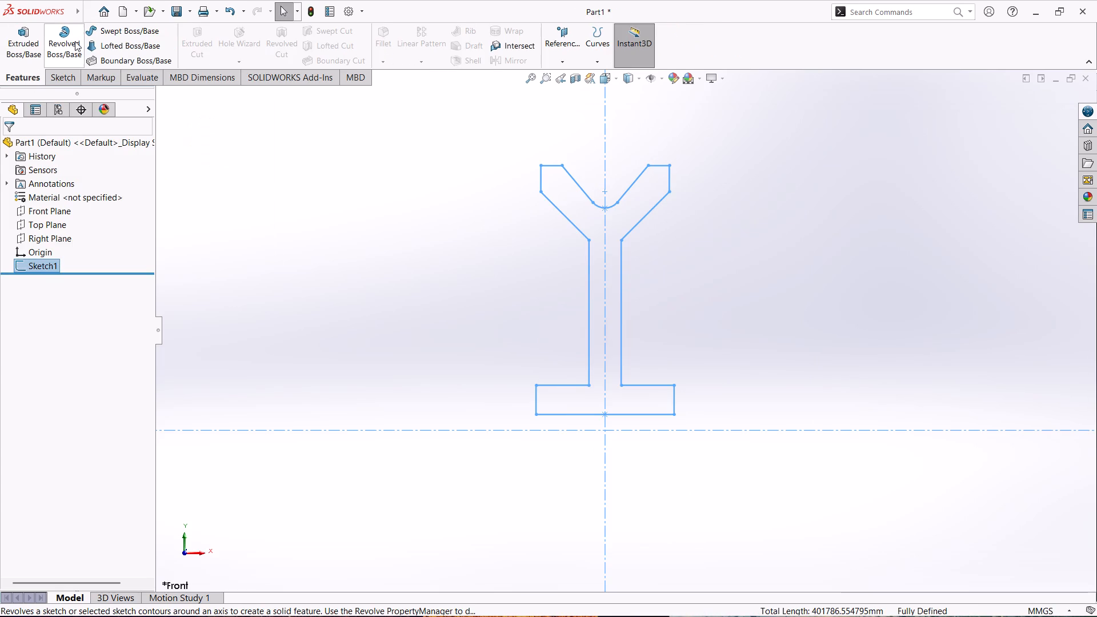
pyautogui.click(45, 38)
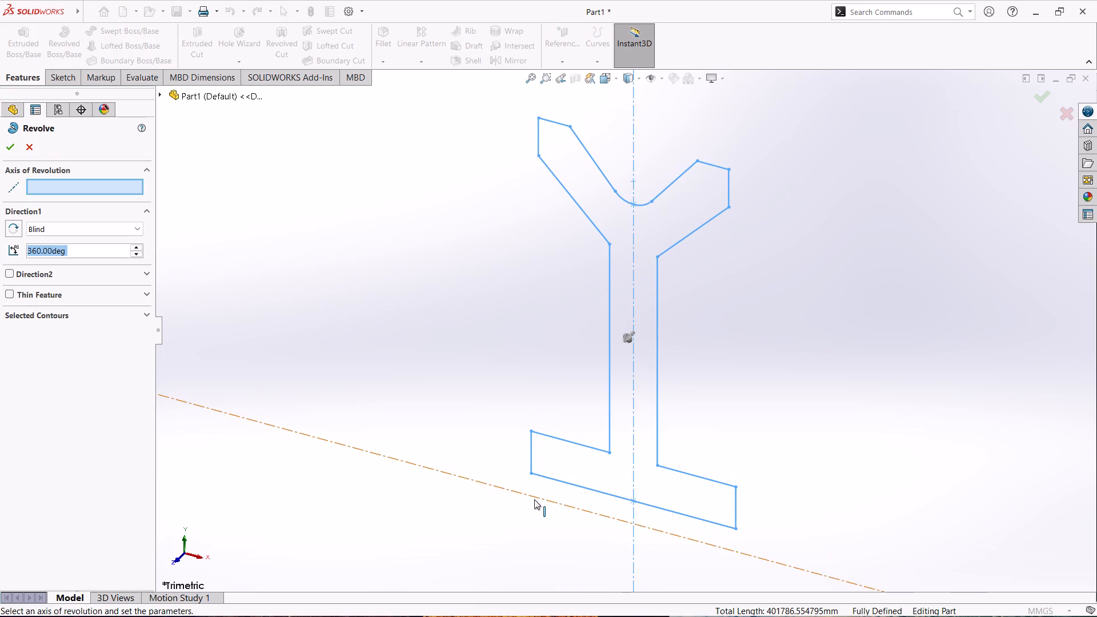
pyautogui.click(534, 499)
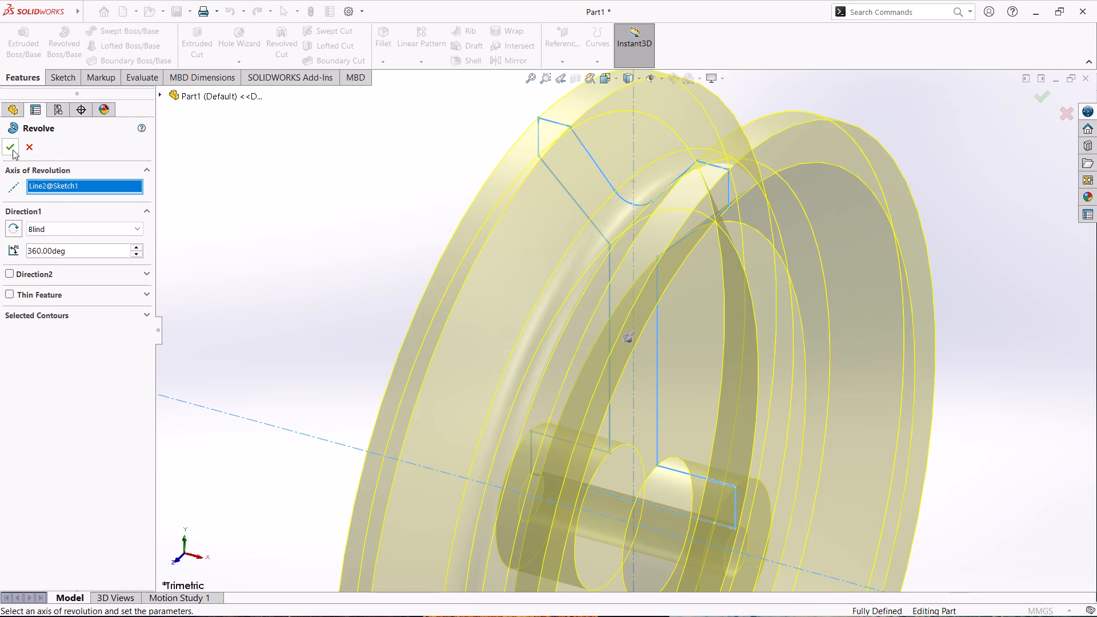
pyautogui.click(13, 150)
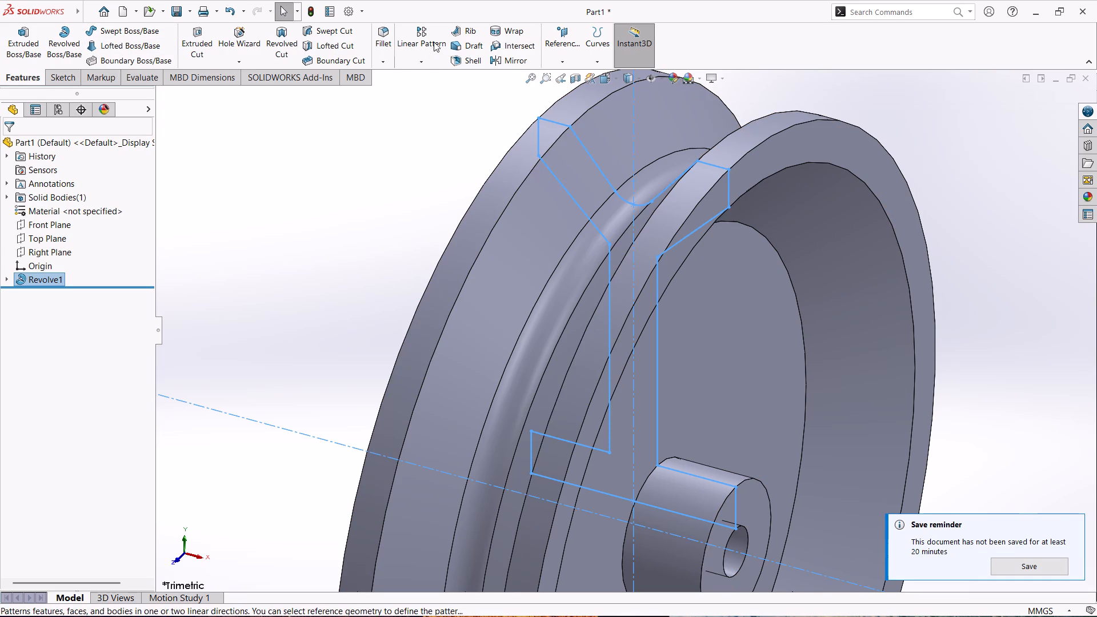
# Fillet the outermost circular edge of the rim on both sides of the pulley with a 0.06 mm radius.
pyautogui.click(378, 39)
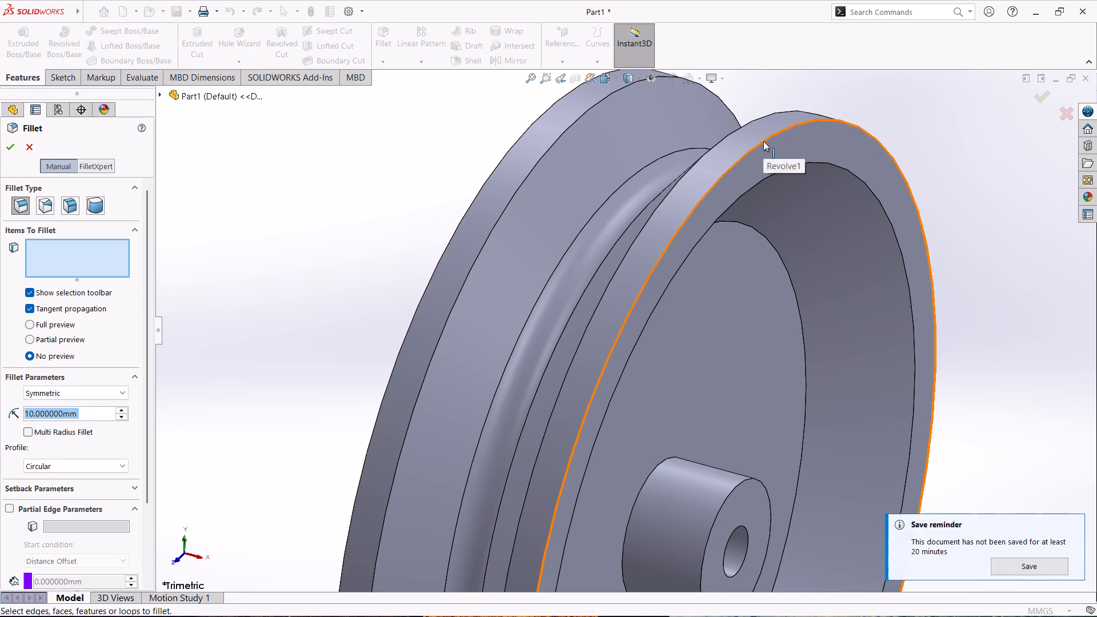
pyautogui.click(763, 141)
pyautogui.moveTo(363, 182); pyautogui.dragTo(427, 221, button='middle')
pyautogui.click(439, 227)
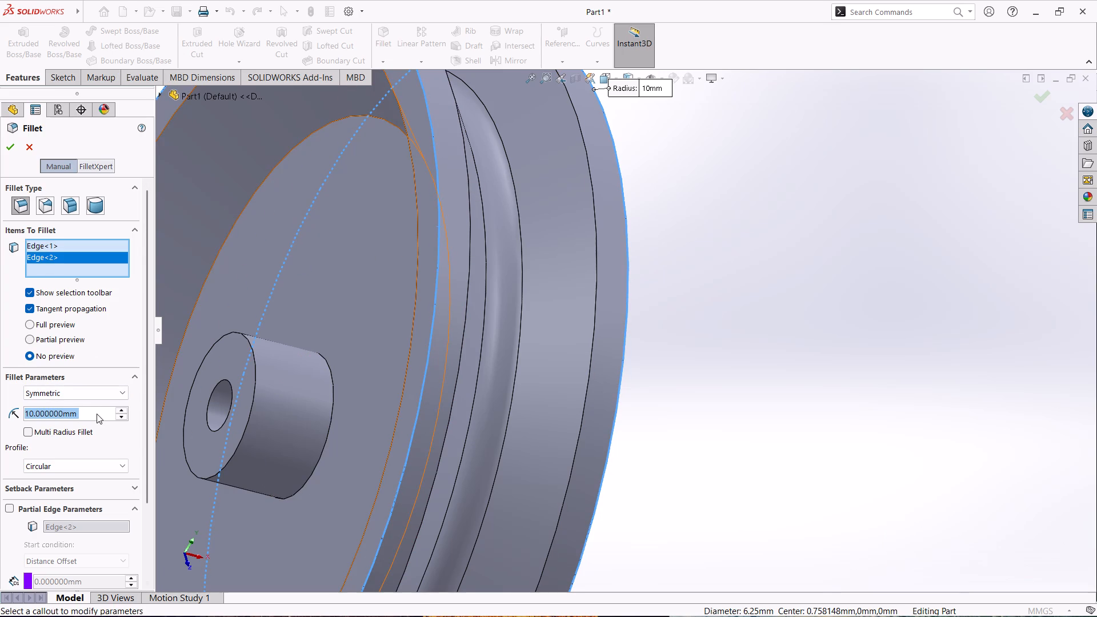
pyautogui.moveTo(96, 414); pyautogui.dragTo(0, 414)
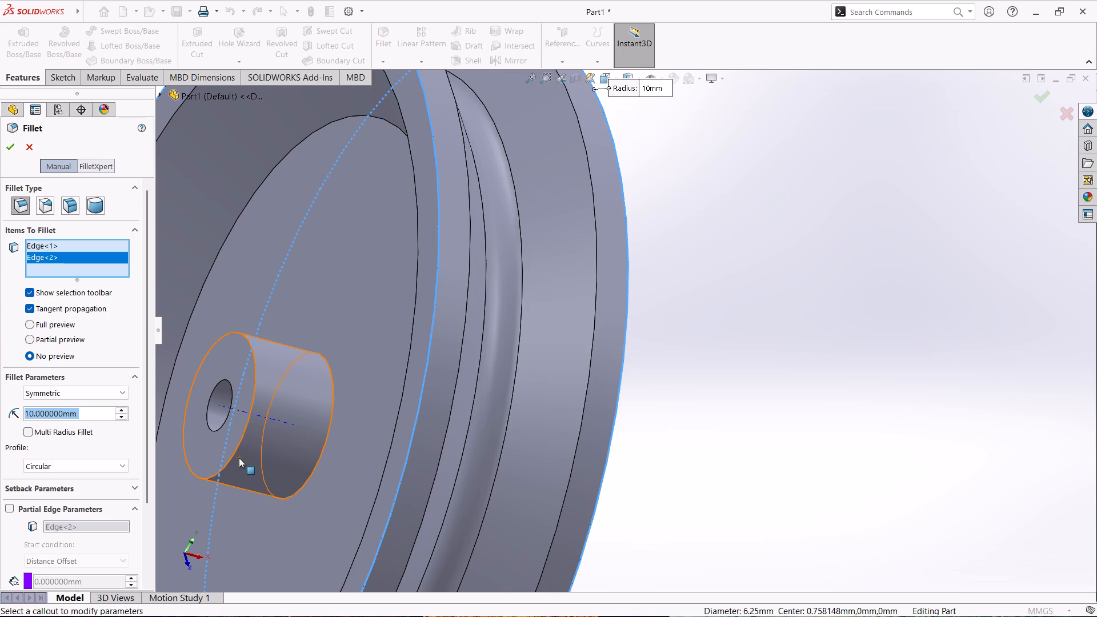
pyautogui.write('.0')
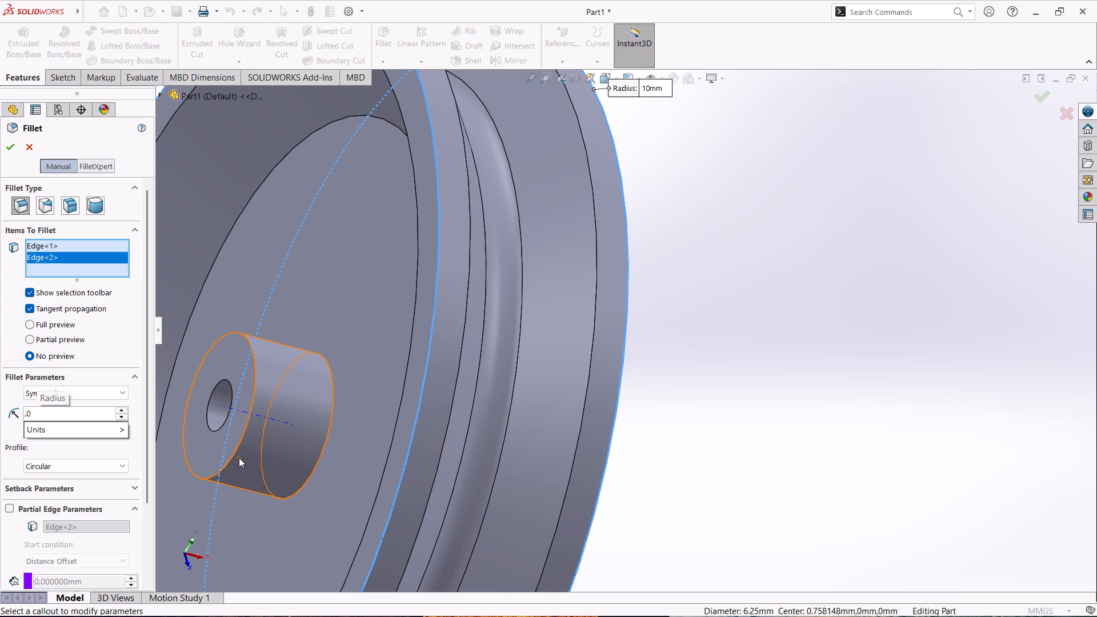
pyautogui.press('6')
pyautogui.press('Return')
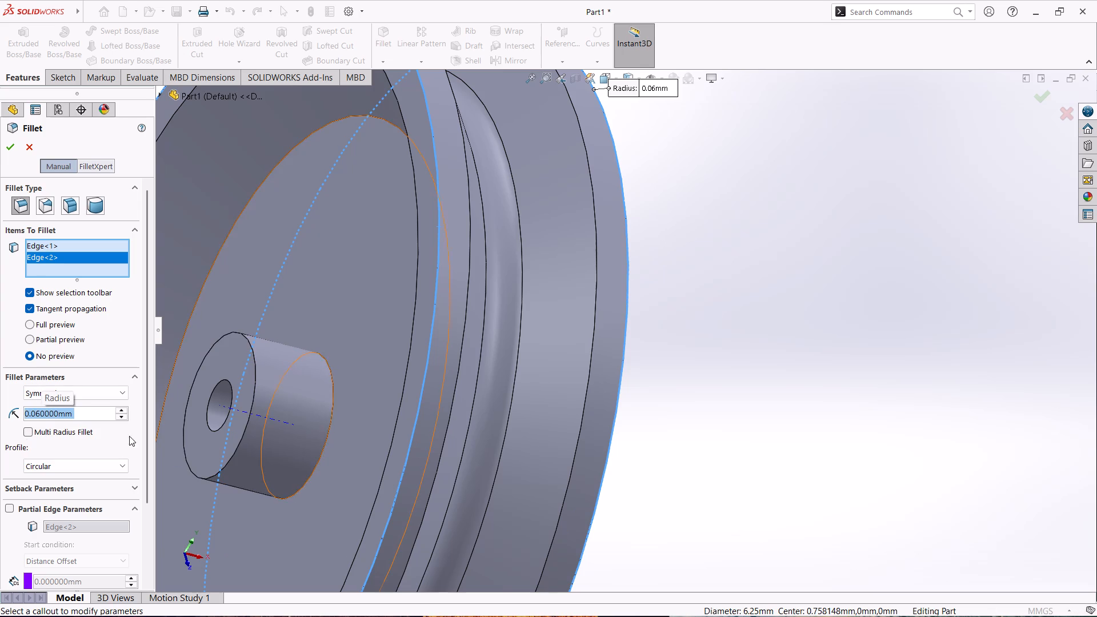
pyautogui.click(6, 151)
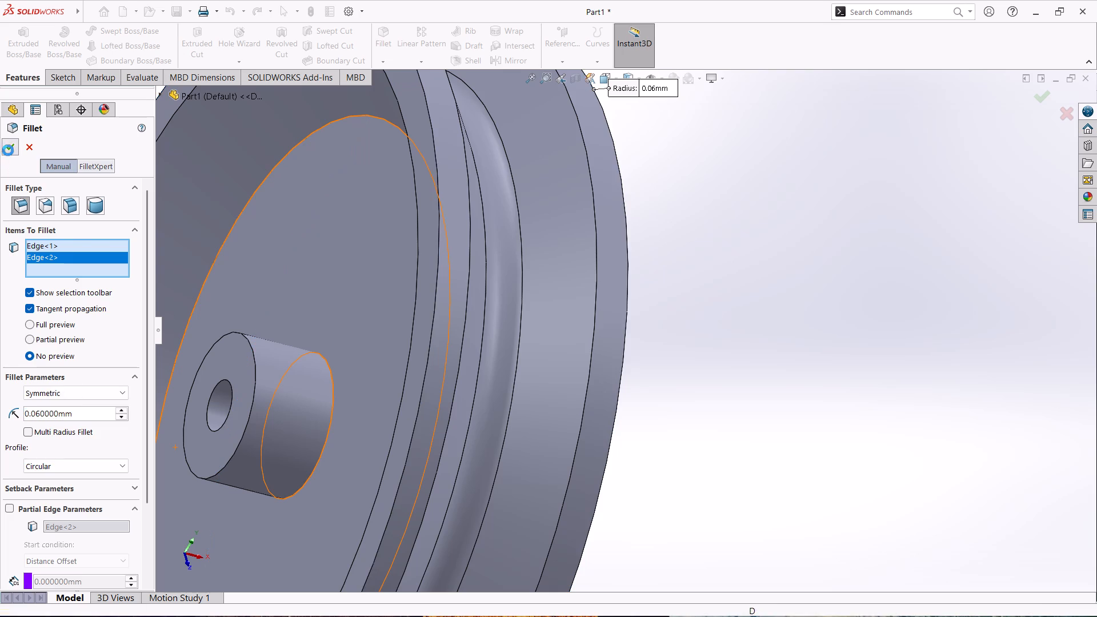
# Fillet the circular edges where the web meets the sloped rim on both sides with a 0.10 mm radius.
pyautogui.moveTo(872, 346); pyautogui.dragTo(825, 337, button='middle')
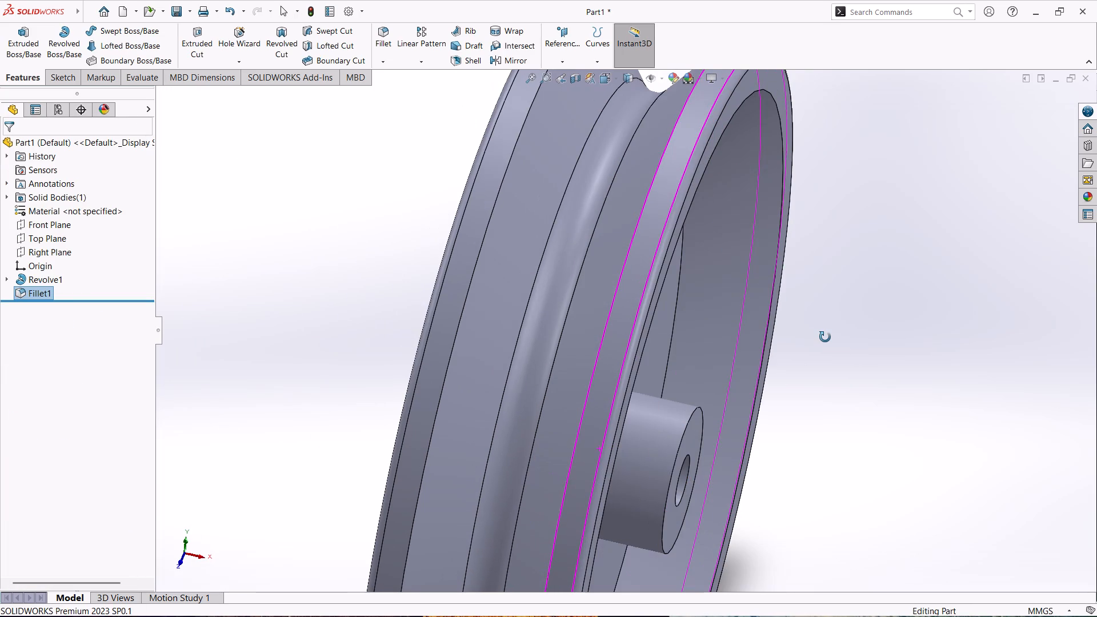
pyautogui.moveTo(825, 337); pyautogui.dragTo(826, 337, button='middle')
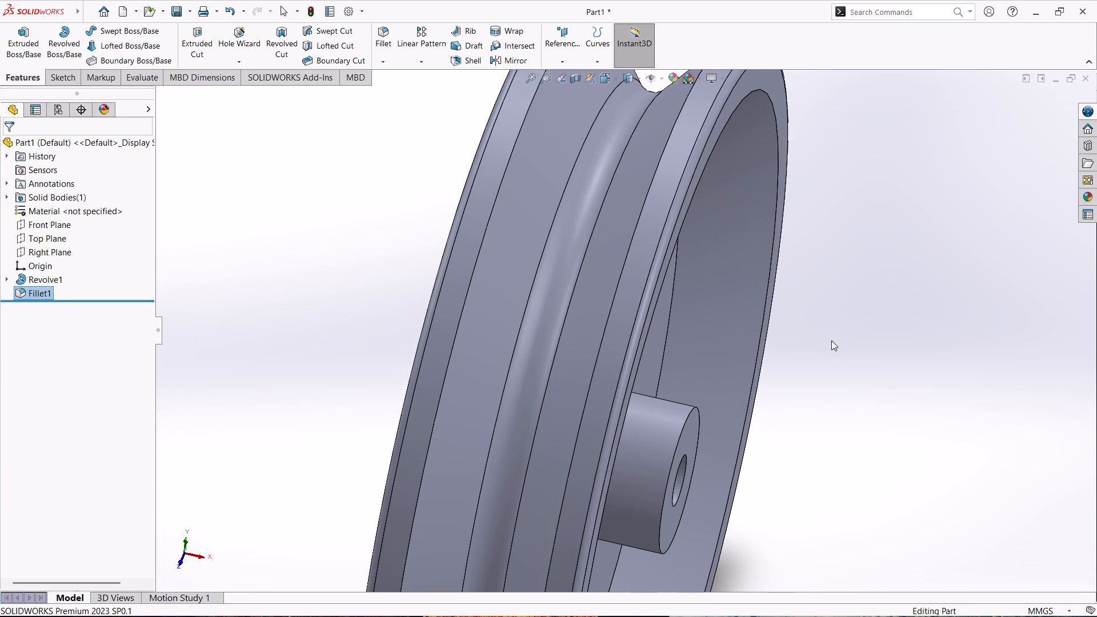
pyautogui.moveTo(772, 366); pyautogui.dragTo(731, 343, button='middle')
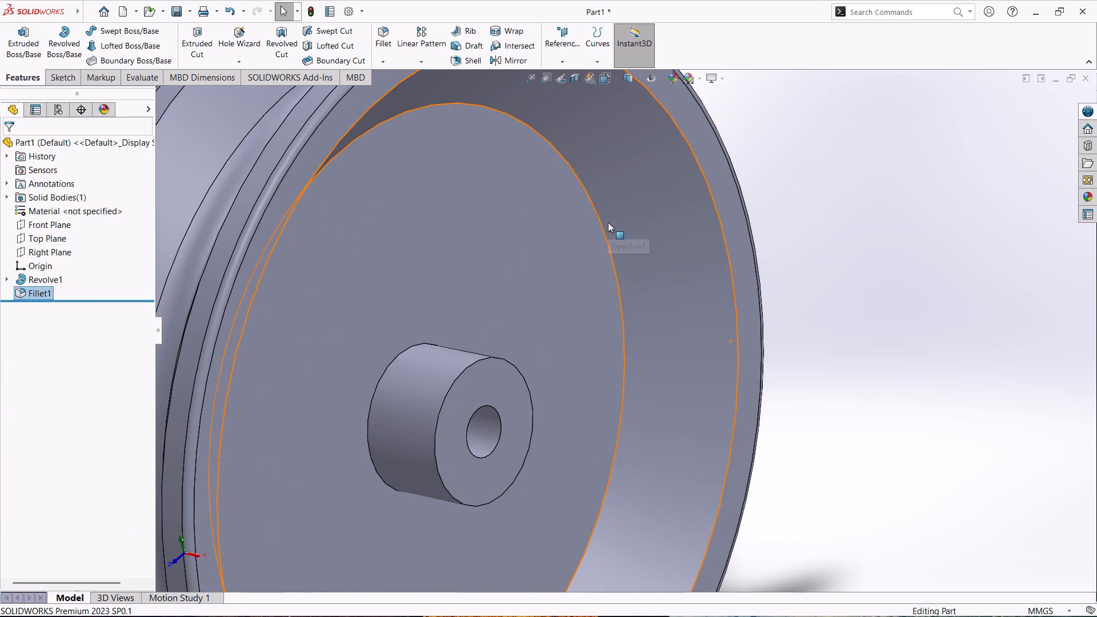
pyautogui.click(599, 222)
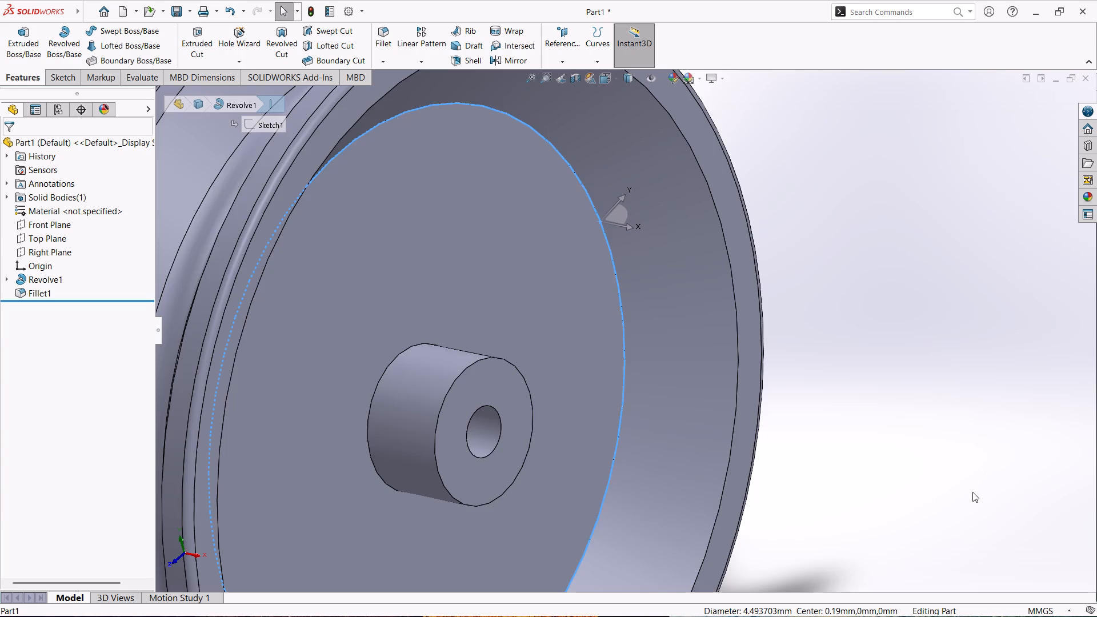
pyautogui.moveTo(965, 498); pyautogui.dragTo(1058, 520, button='middle')
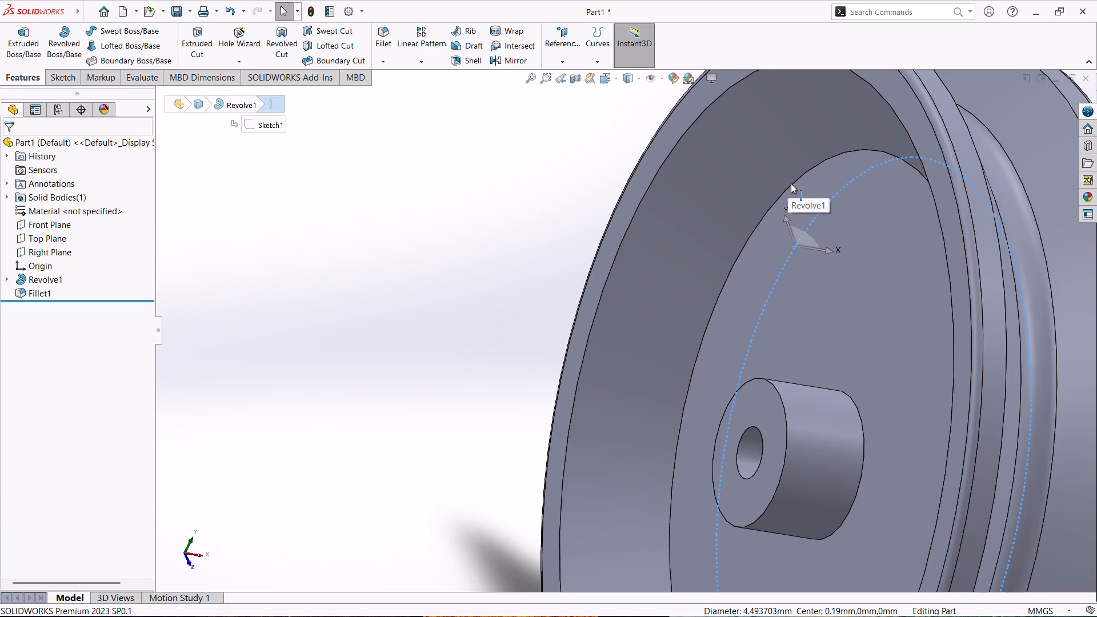
pyautogui.click(791, 185)
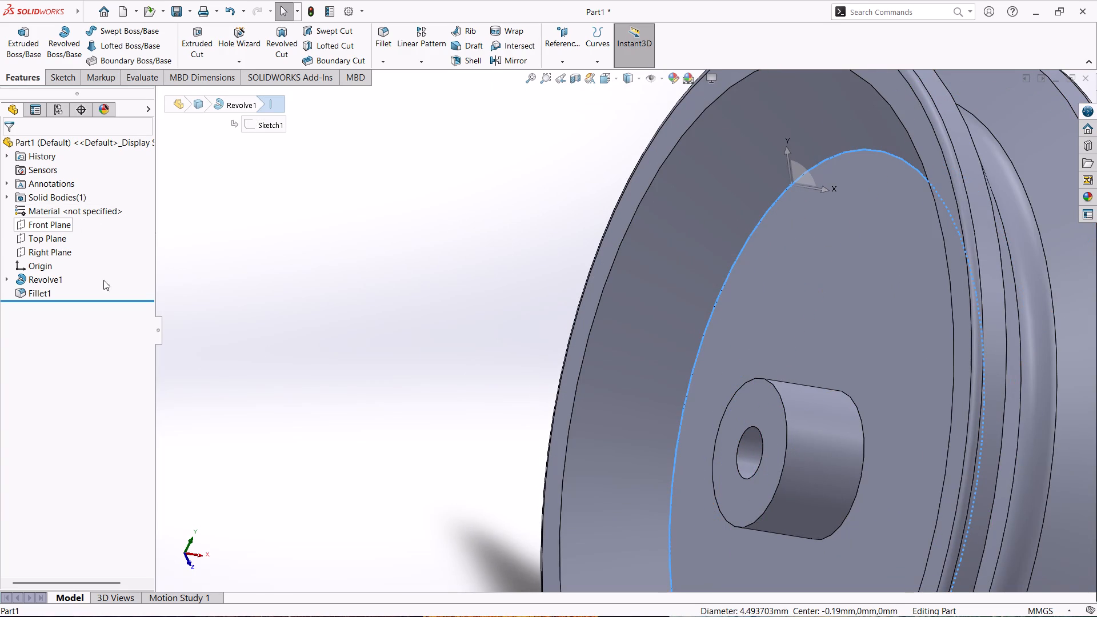
pyautogui.click(378, 44)
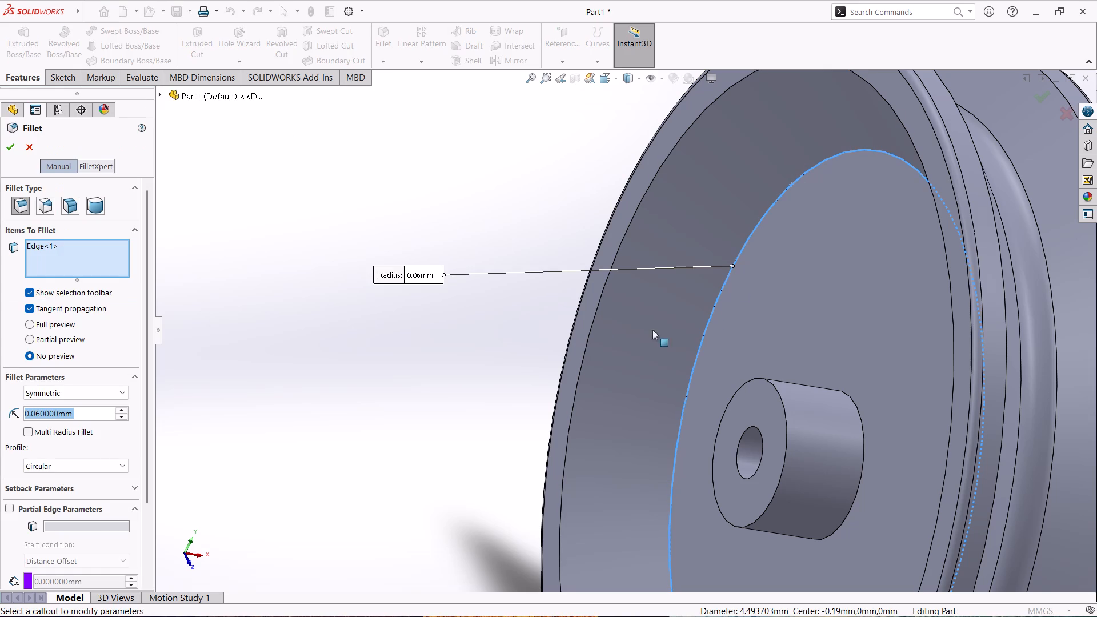
pyautogui.scroll(6, 381, 378)
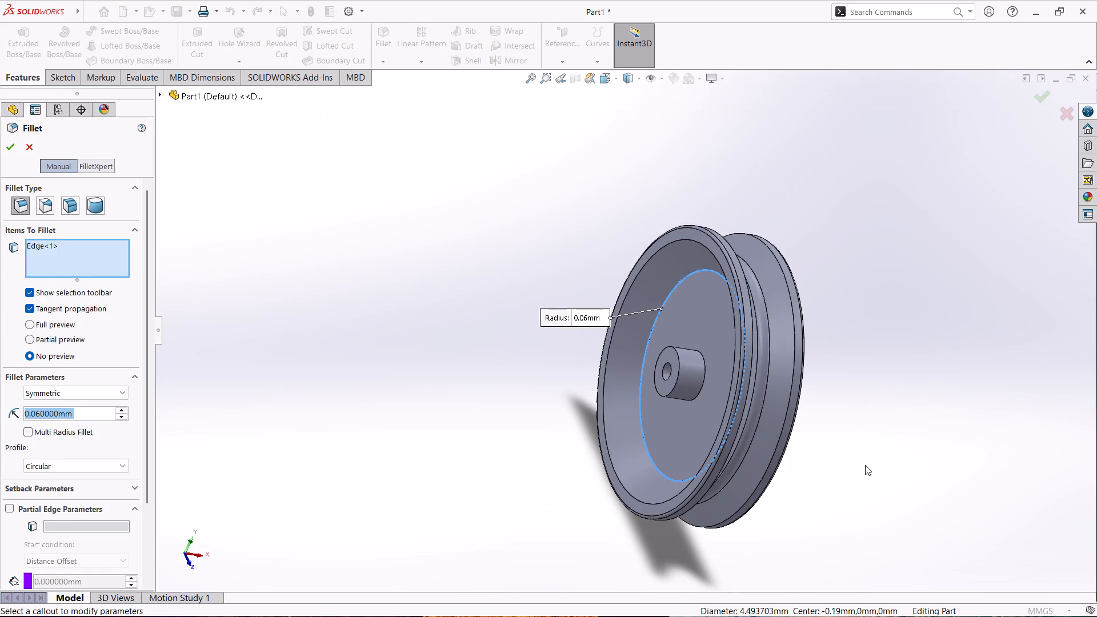
pyautogui.moveTo(865, 465); pyautogui.dragTo(755, 426, button='middle')
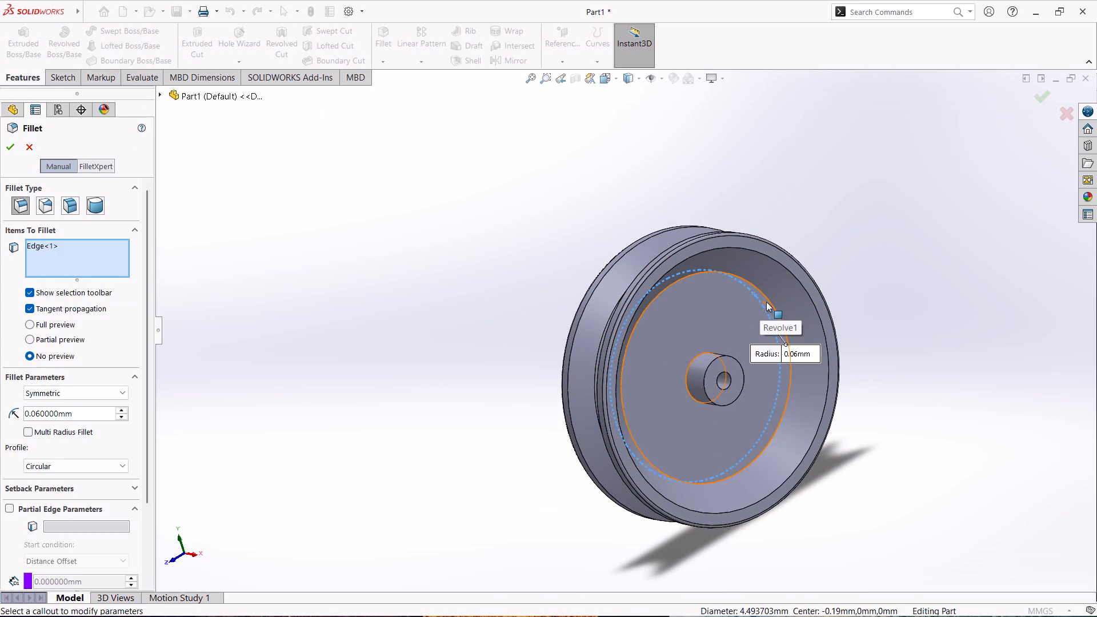
pyautogui.click(769, 302)
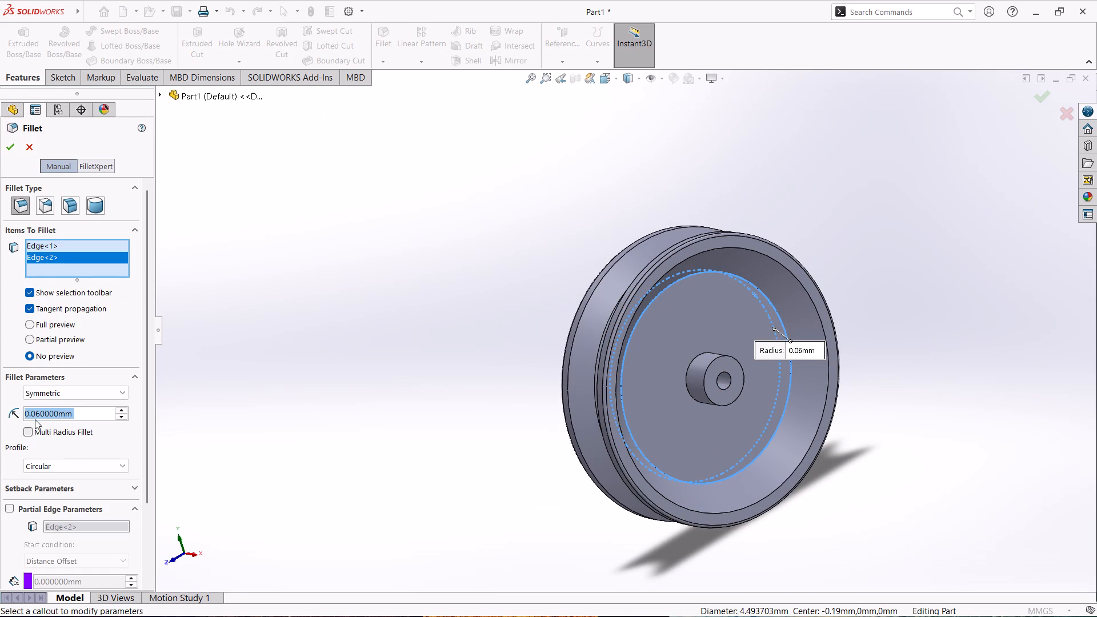
pyautogui.press('.')
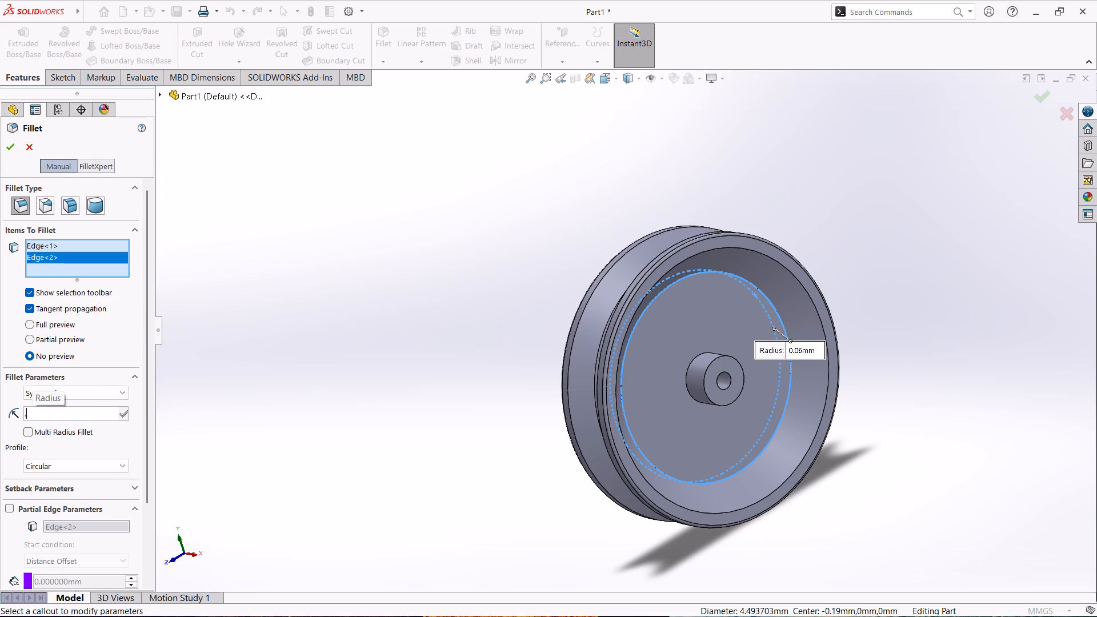
pyautogui.write('10')
pyautogui.press('Return')
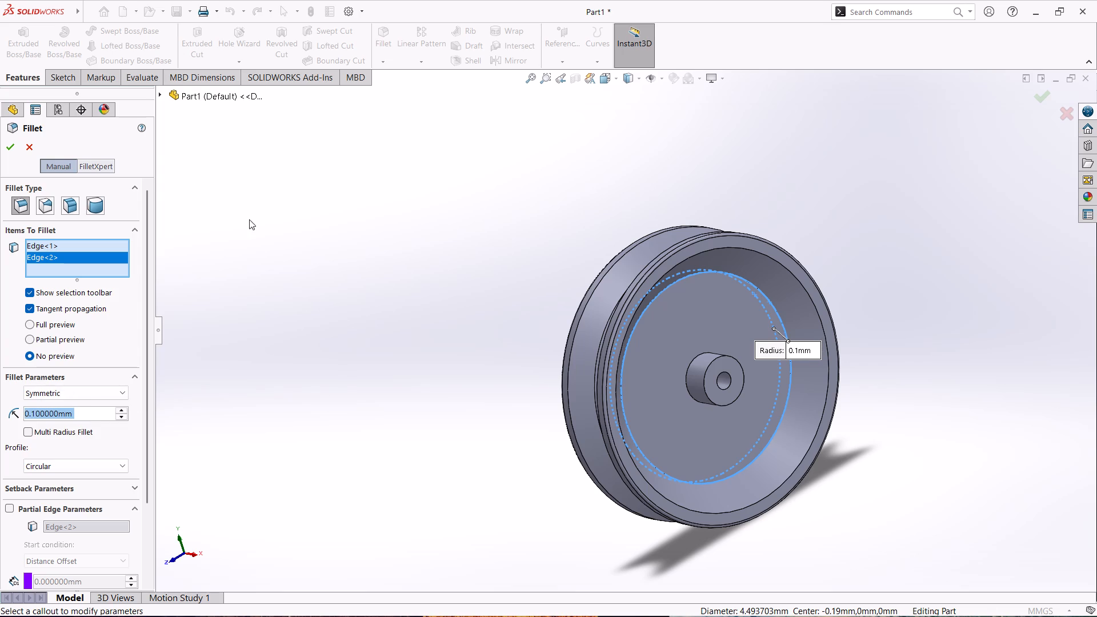
pyautogui.click(2, 150)
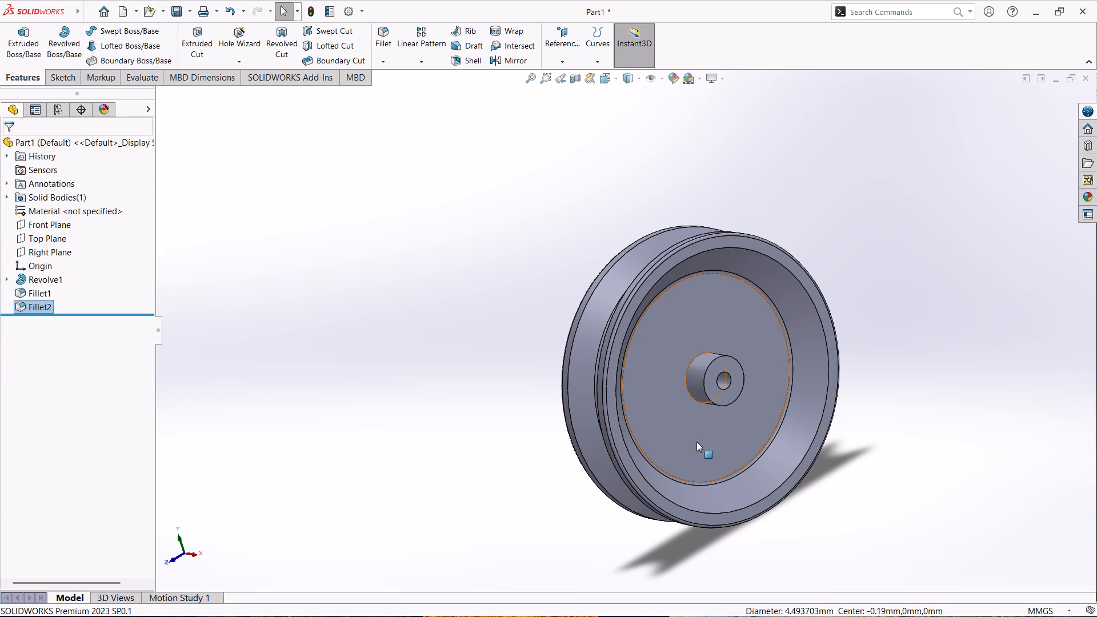
# Fillet the outer circular end edges of the hub on both sides with a 0.06 mm radius.
pyautogui.click(723, 358)
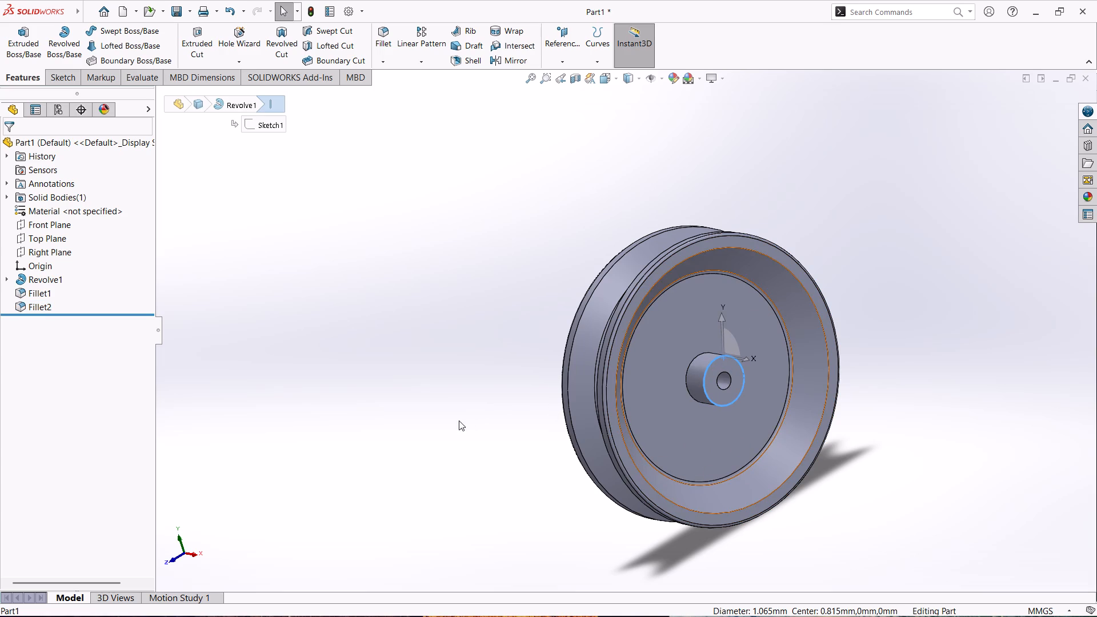
pyautogui.moveTo(422, 432); pyautogui.dragTo(533, 482, button='middle')
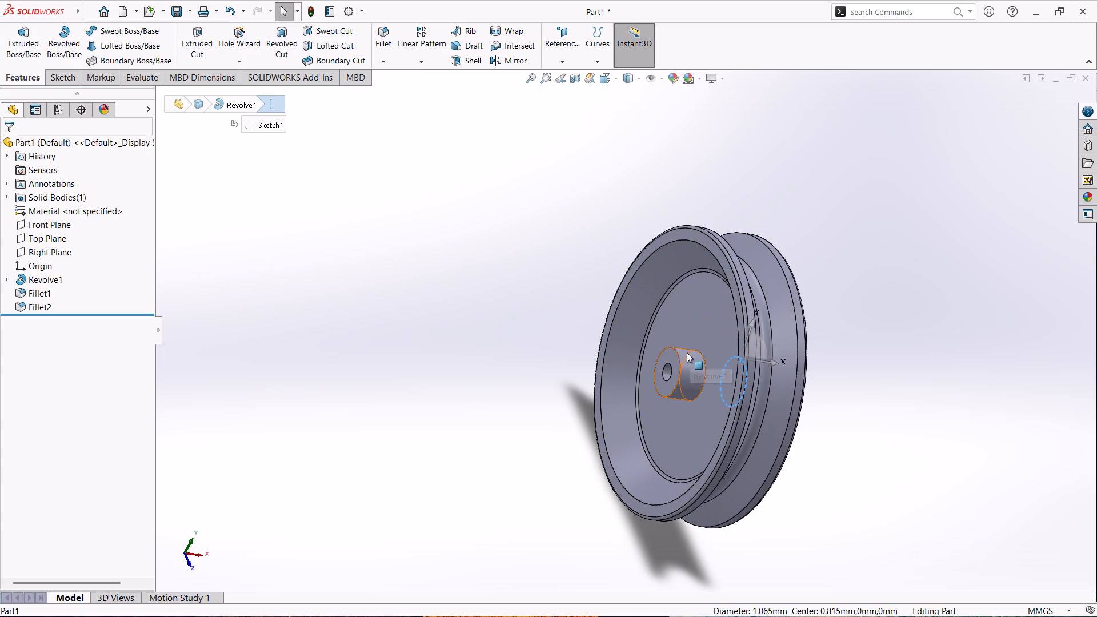
pyautogui.click(679, 360)
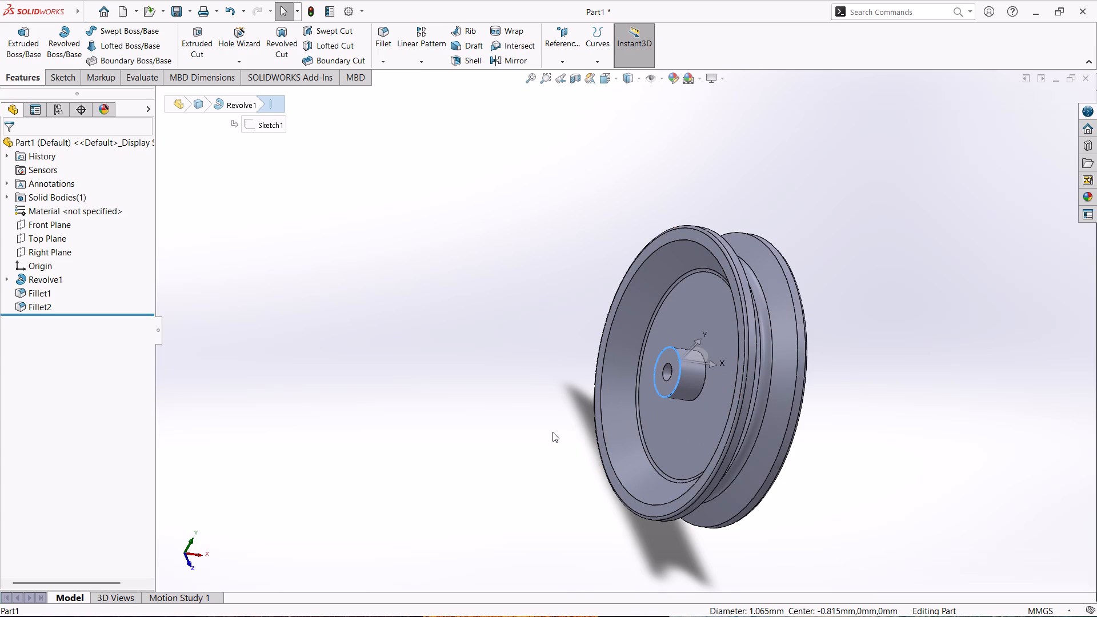
pyautogui.click(390, 33)
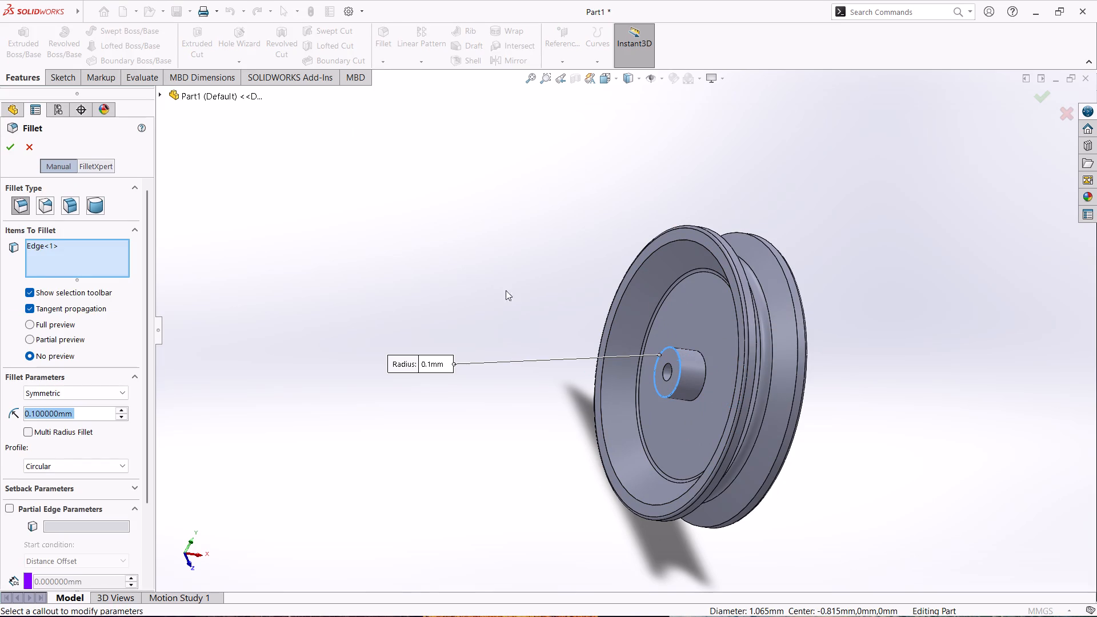
pyautogui.moveTo(878, 411); pyautogui.dragTo(804, 422, button='middle')
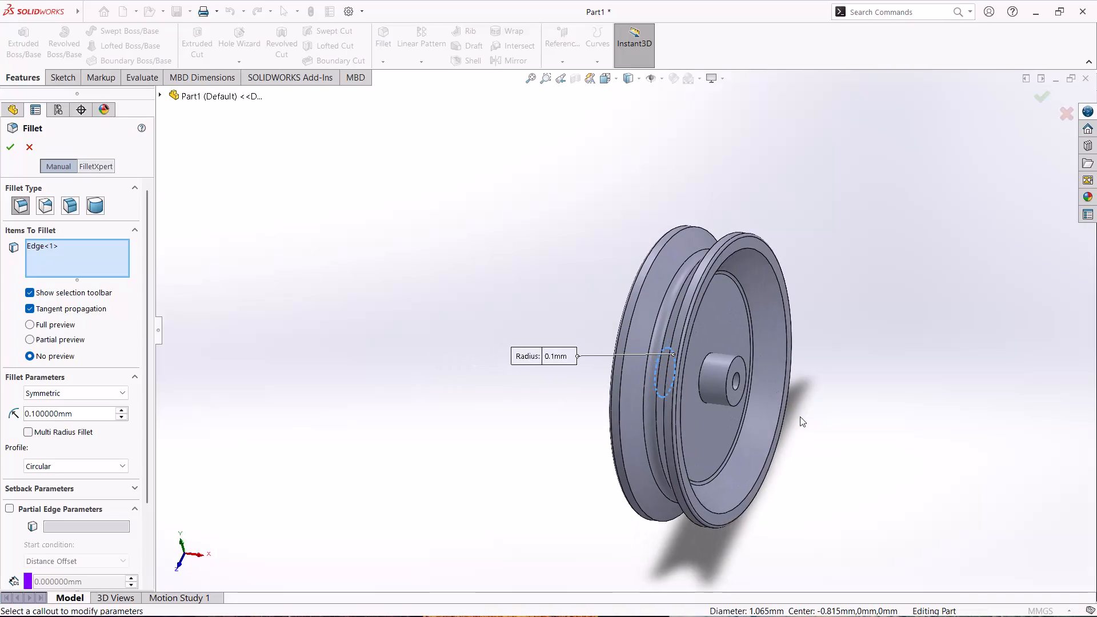
pyautogui.click(734, 361)
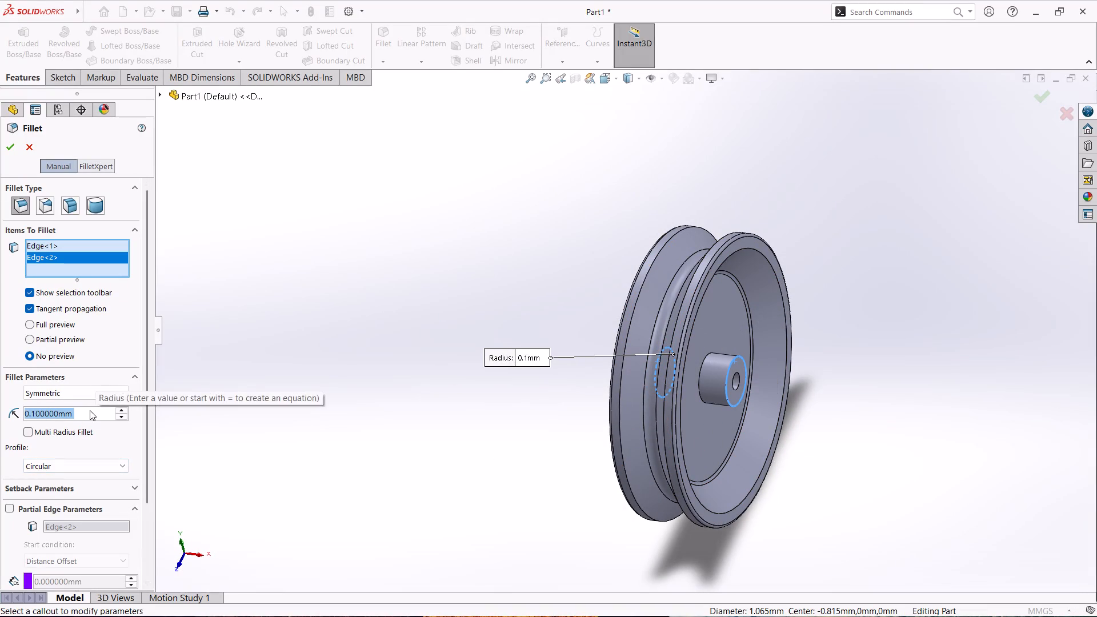
pyautogui.write('.06')
pyautogui.press('Return')
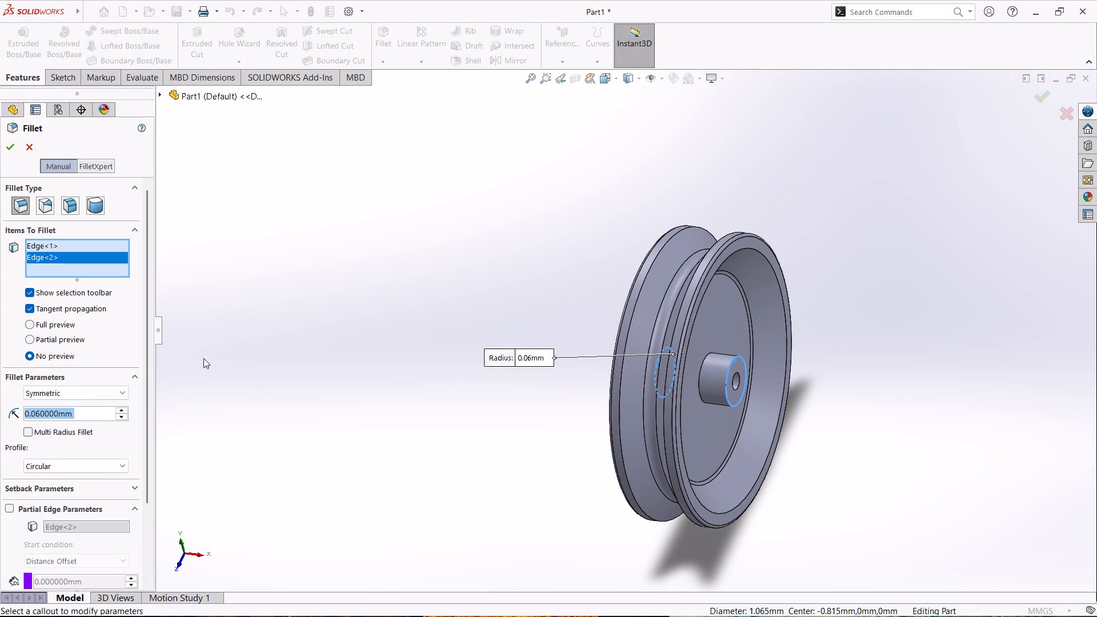
pyautogui.click(6, 150)
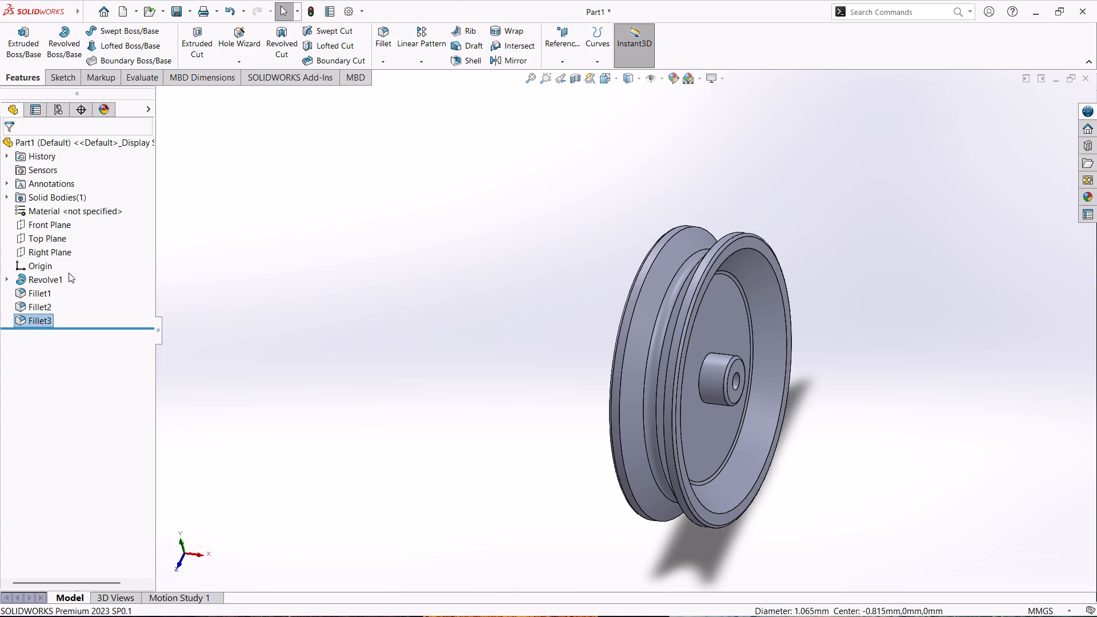
# Edit the 0.10 mm web fillet to also include the sloped rim's outer circular edges and the hub's base edges on both sides.
pyautogui.click(42, 310)
pyautogui.doubleClick(43, 310)
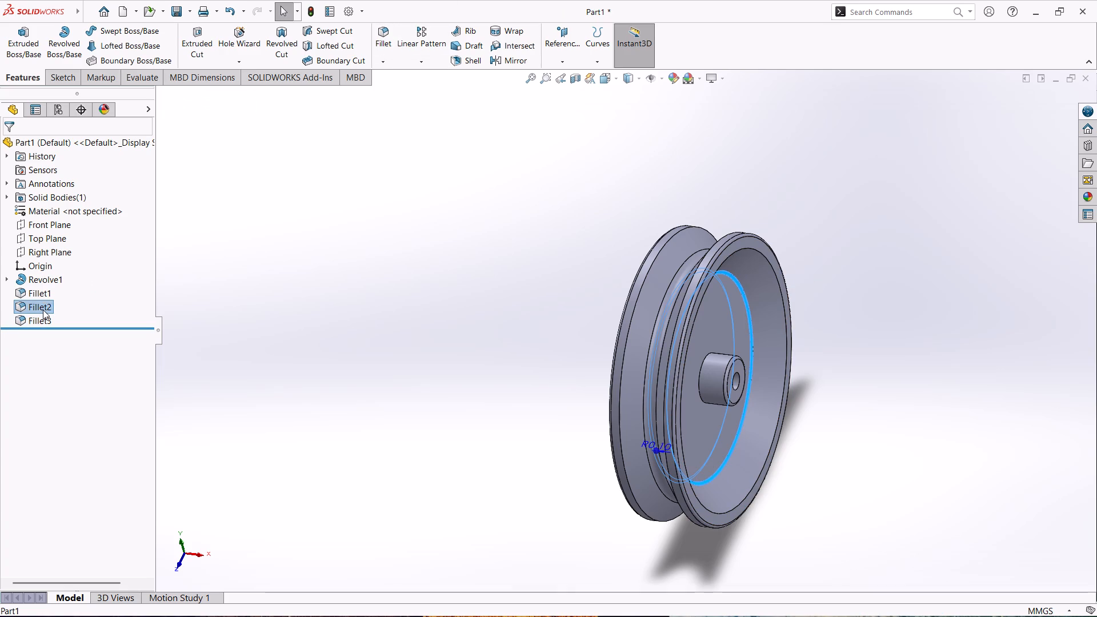
pyautogui.rightClick(43, 306)
pyautogui.click(54, 266)
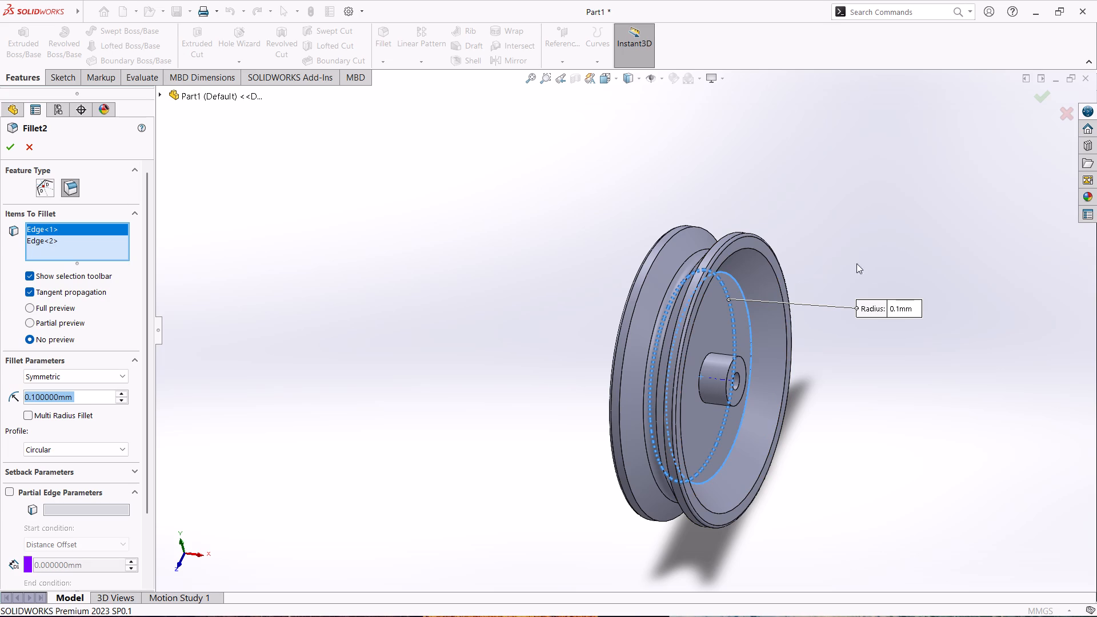
pyautogui.moveTo(825, 286); pyautogui.dragTo(806, 278, button='middle')
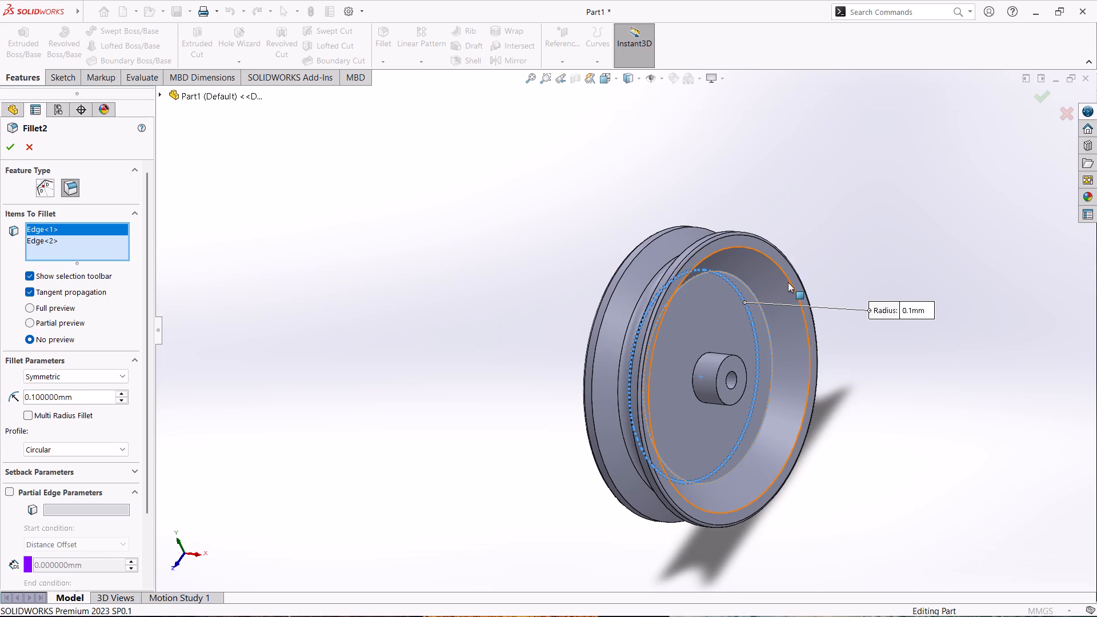
pyautogui.click(789, 282)
pyautogui.moveTo(410, 372); pyautogui.dragTo(493, 407, button='middle')
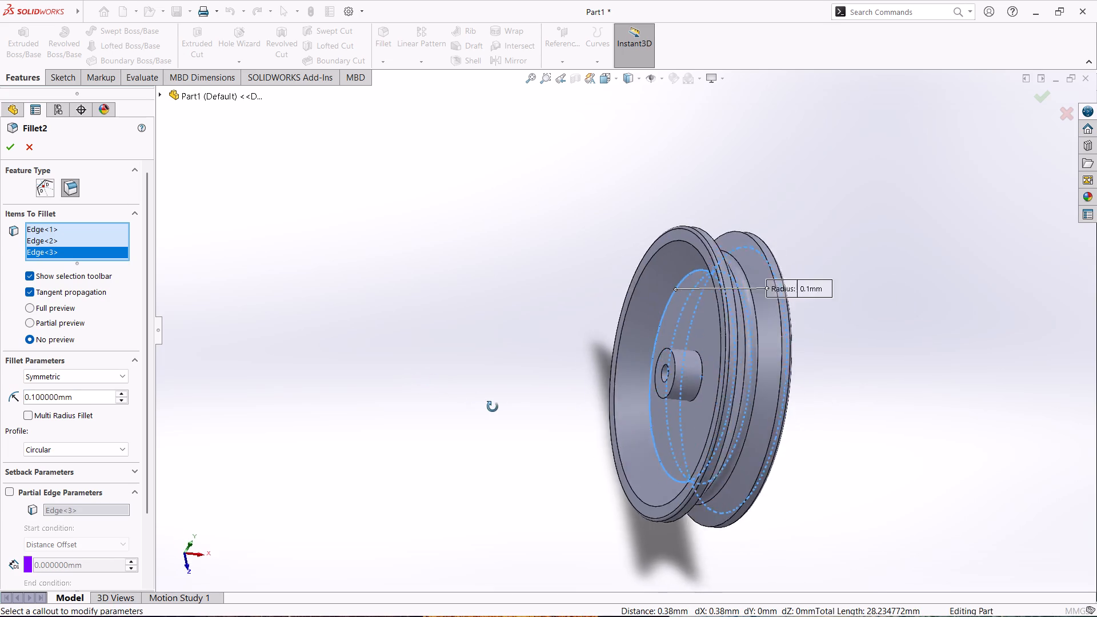
pyautogui.moveTo(493, 407); pyautogui.dragTo(514, 414, button='middle')
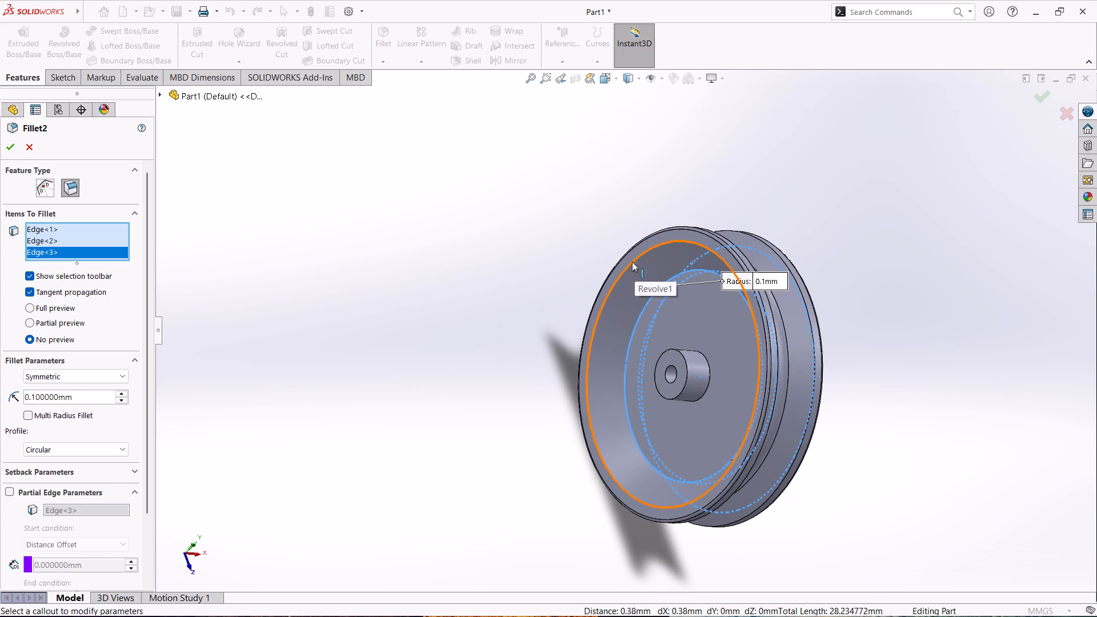
pyautogui.click(632, 261)
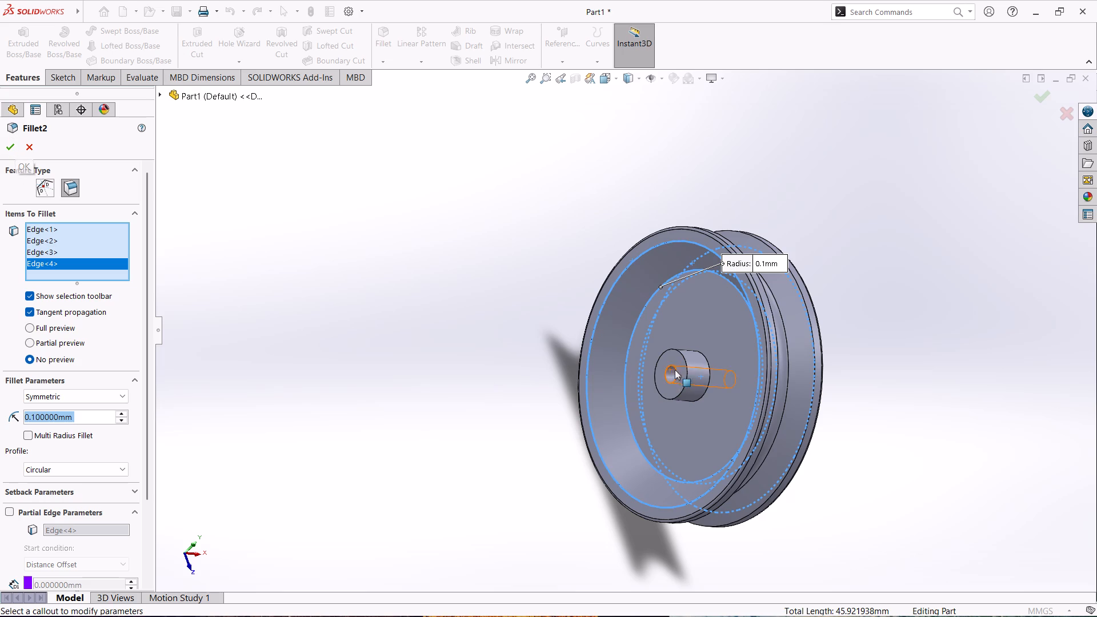
pyautogui.click(710, 370)
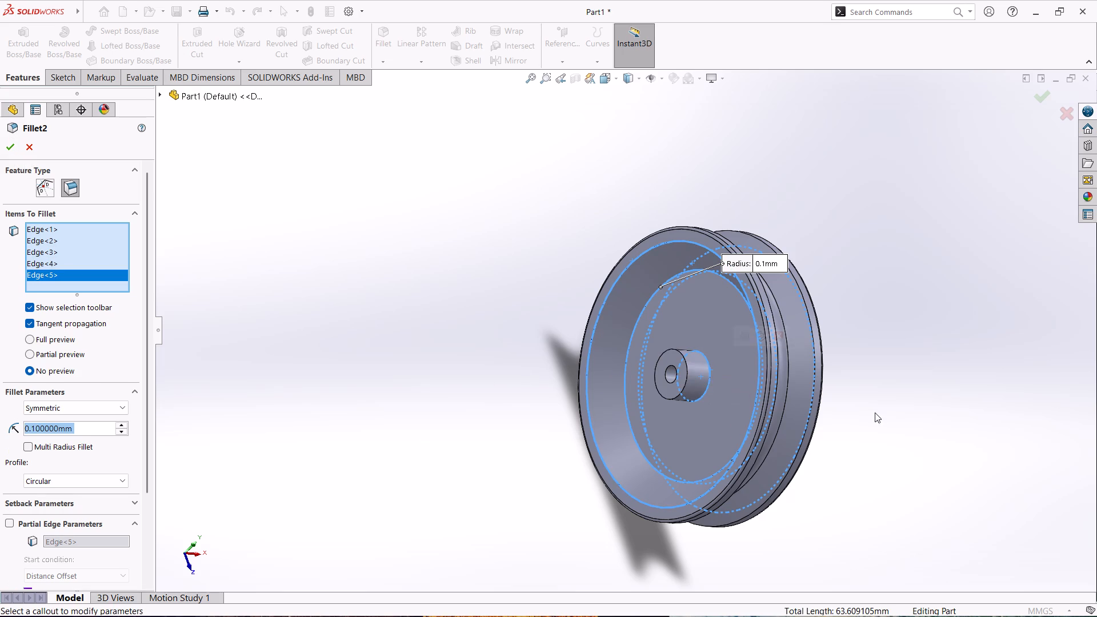
pyautogui.moveTo(908, 412); pyautogui.dragTo(802, 432, button='middle')
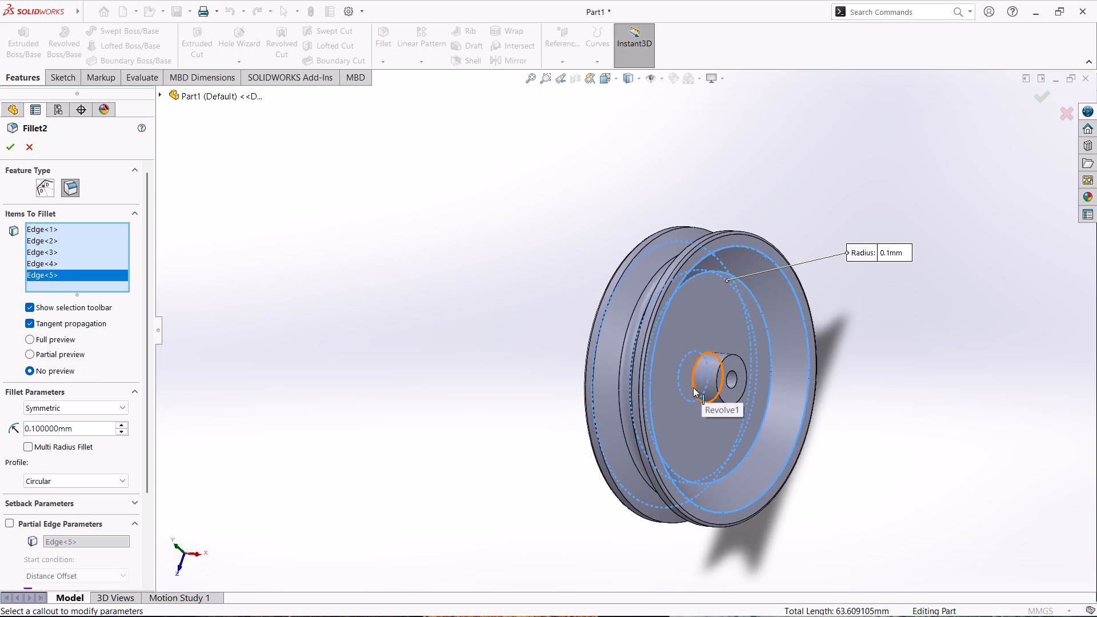
pyautogui.click(693, 388)
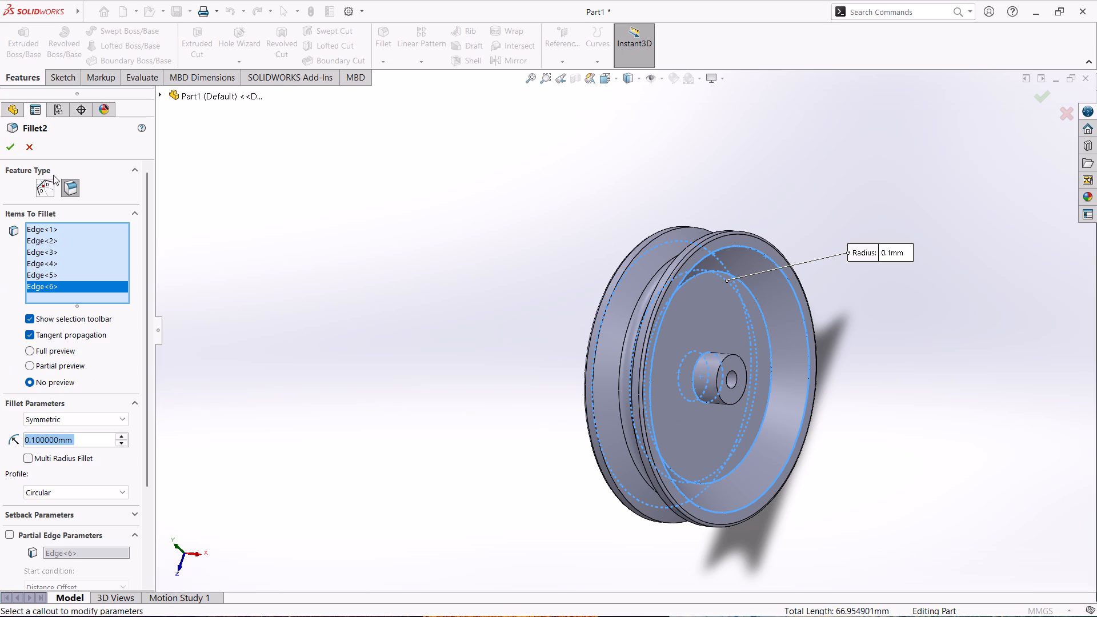
pyautogui.click(13, 150)
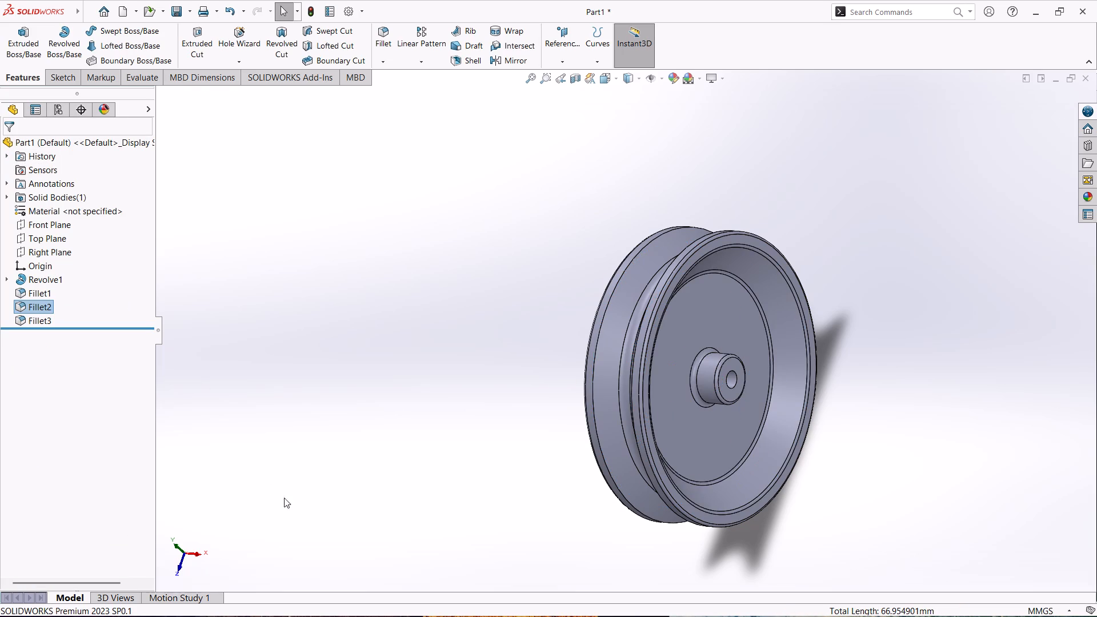
# Start a sketch on the pulley's flat web face and draw an origin-centred circle about 3.4 mm in diameter.
pyautogui.moveTo(281, 439); pyautogui.dragTo(496, 511, button='middle')
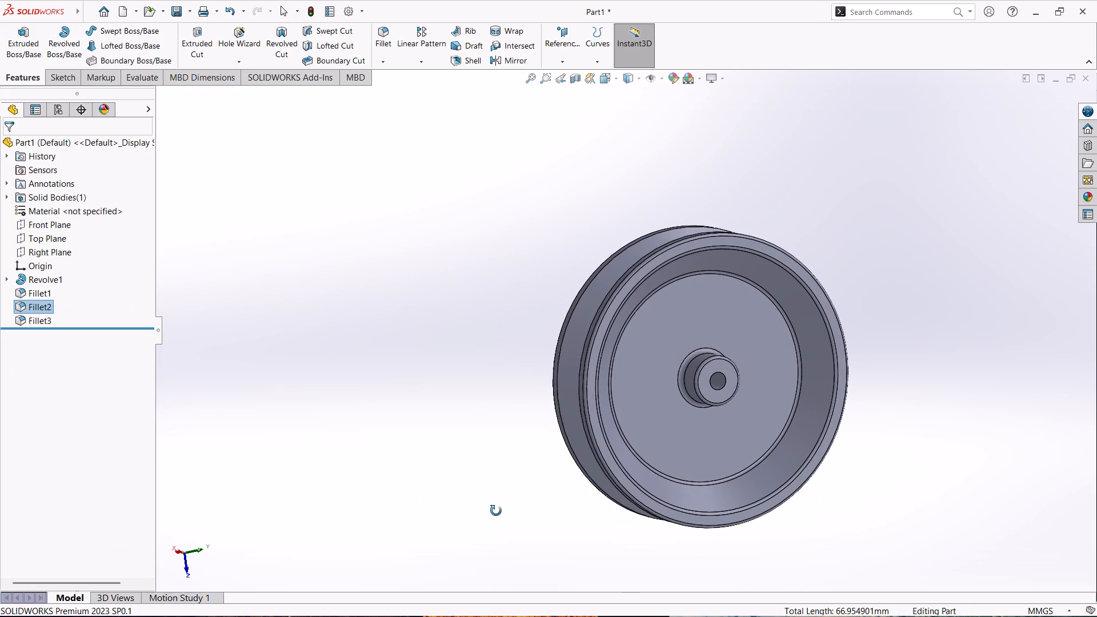
pyautogui.moveTo(496, 511); pyautogui.dragTo(218, 457, button='middle')
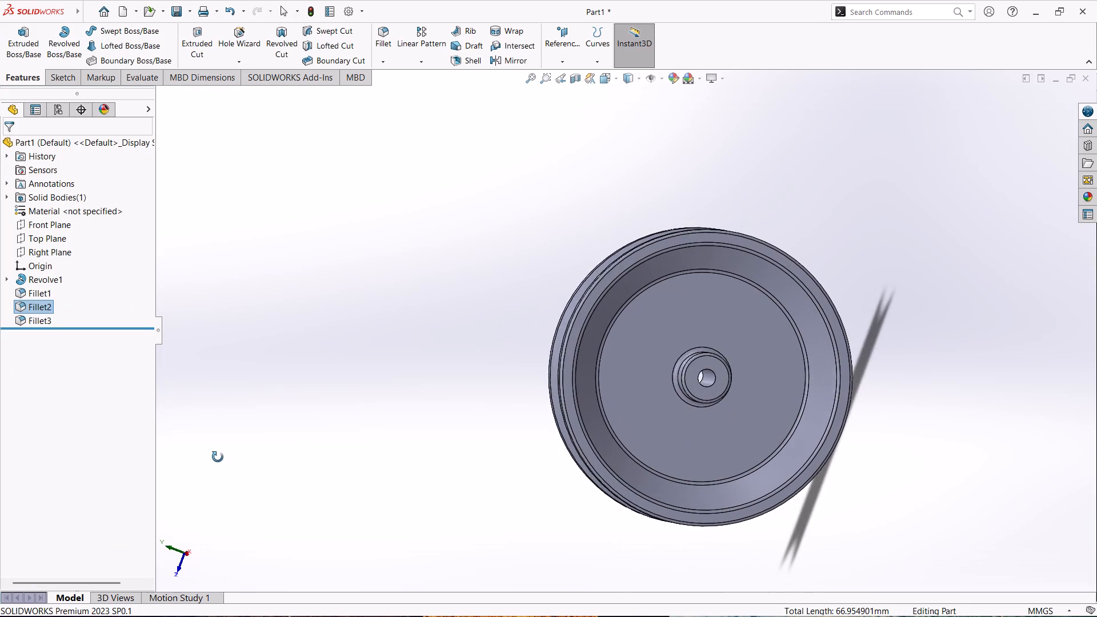
pyautogui.moveTo(218, 457); pyautogui.dragTo(205, 455, button='middle')
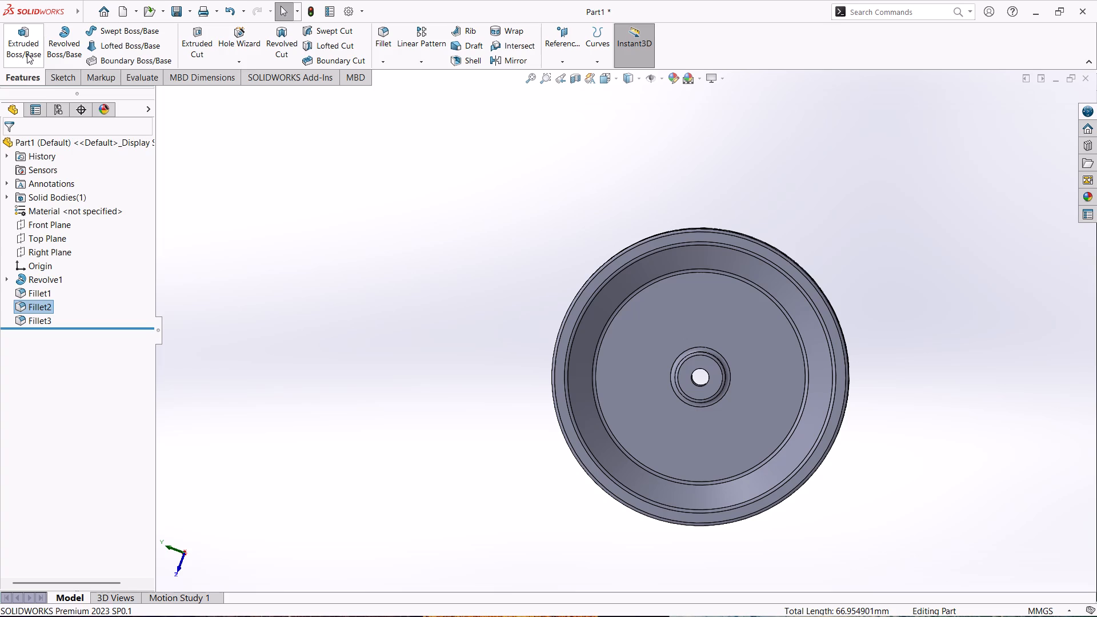
pyautogui.hotkey('ctrl', '1')
pyautogui.hotkey('ctrl', '2')
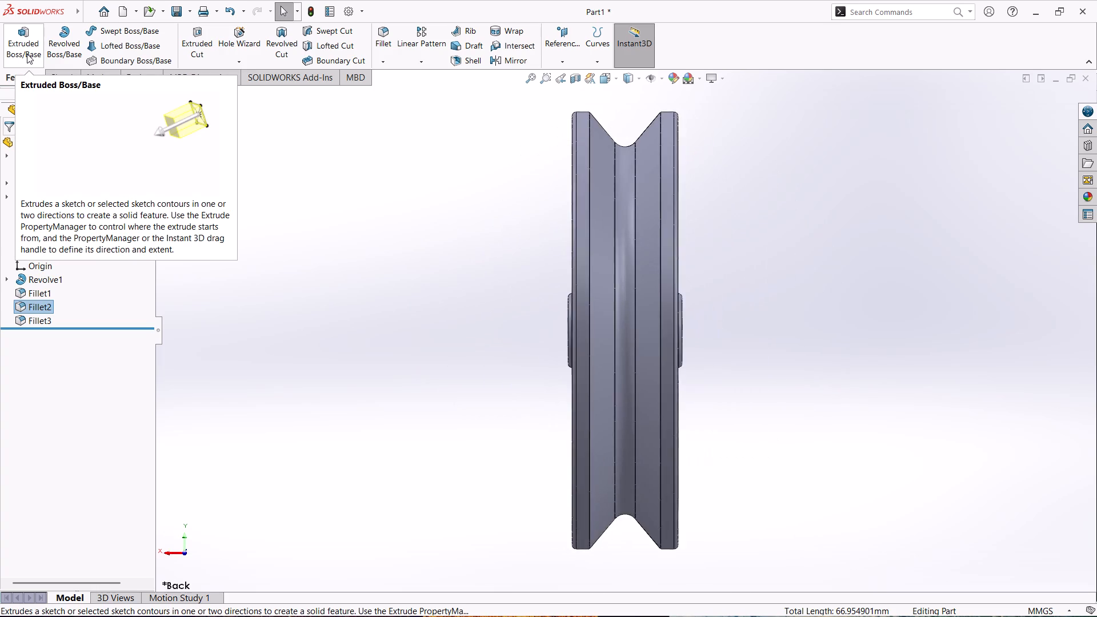
pyautogui.hotkey('ctrl', '3')
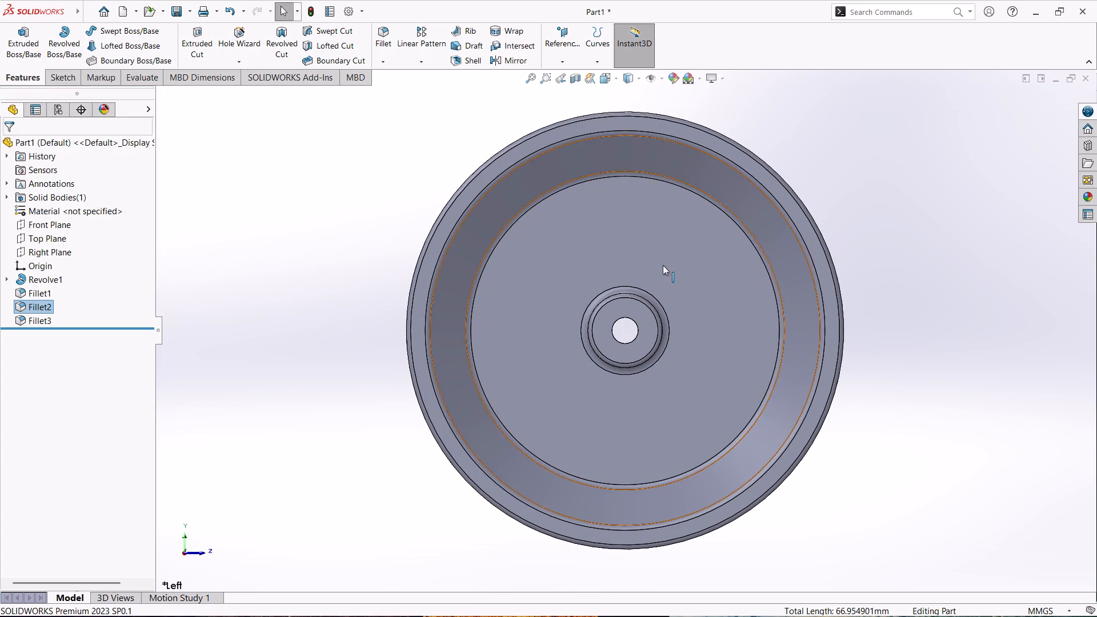
pyautogui.rightClick(585, 250)
pyautogui.click(610, 229)
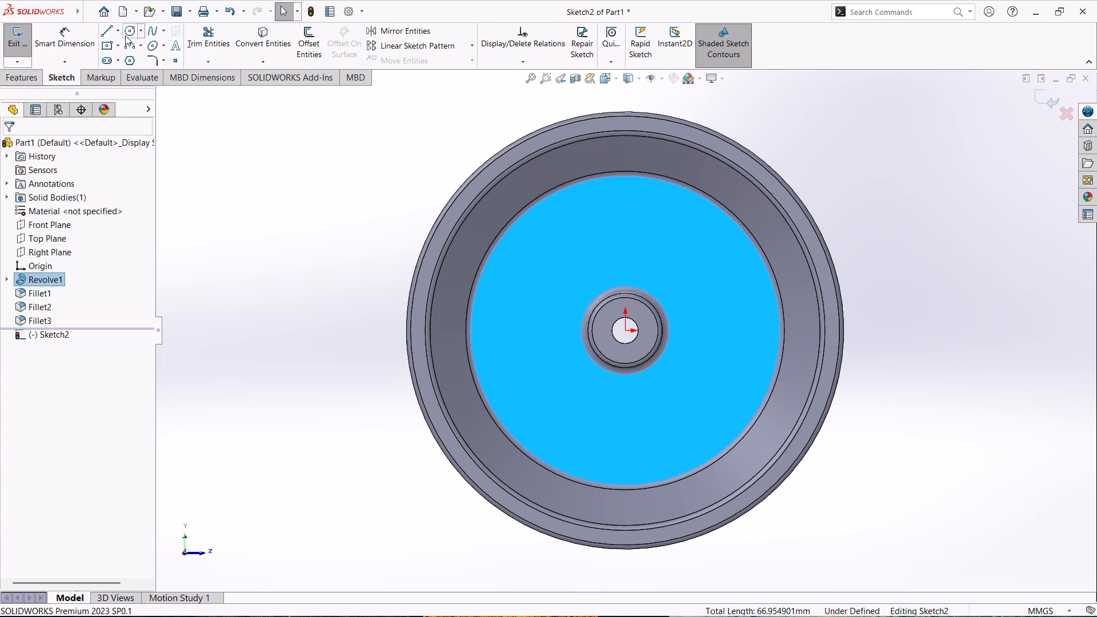
pyautogui.click(126, 35)
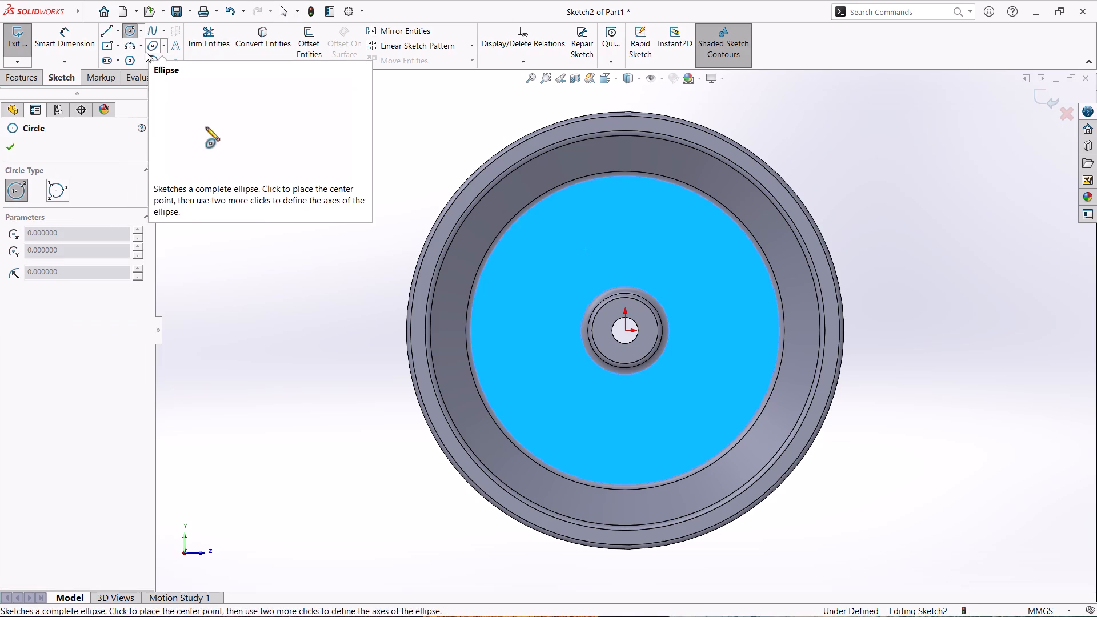
pyautogui.click(624, 331)
pyautogui.click(709, 415)
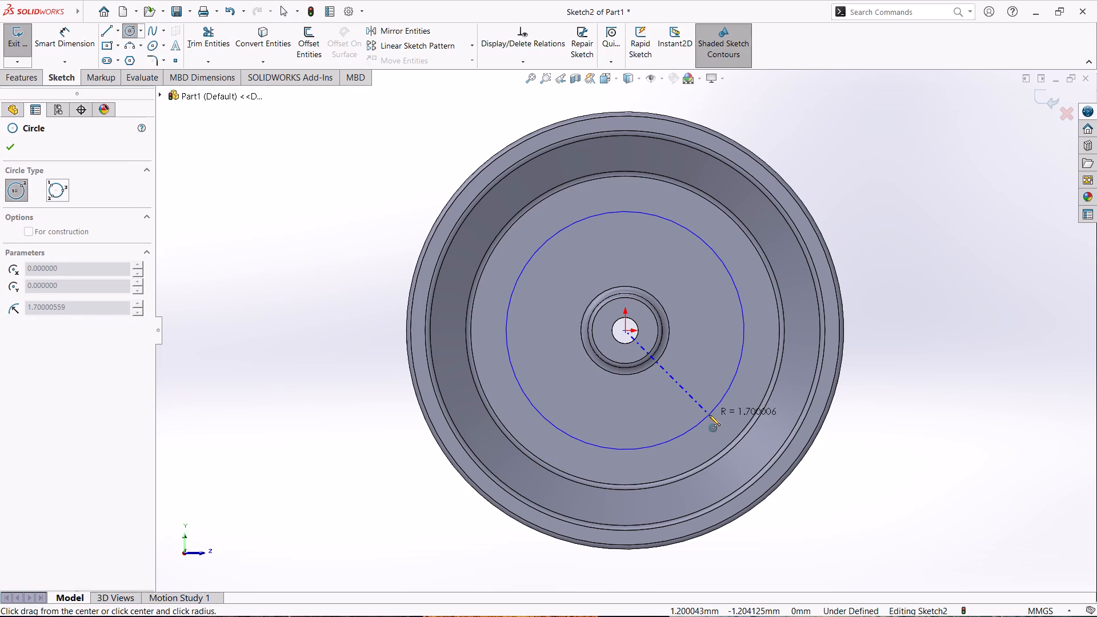
# Dimension the origin-centred circle to a diameter of 3.43 mm.
pyautogui.click(50, 42)
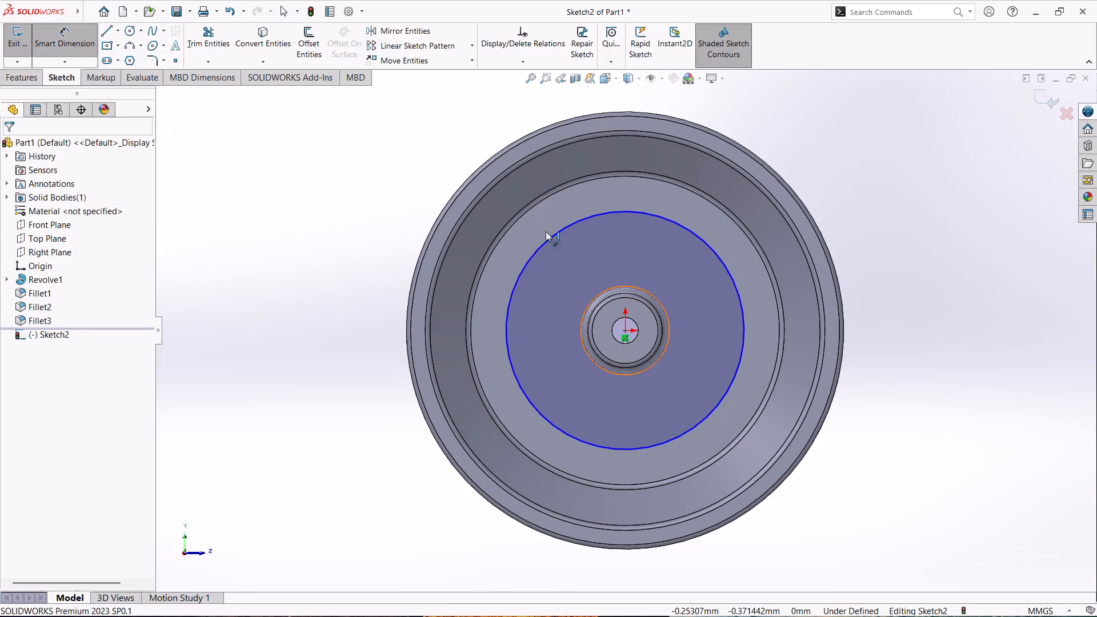
pyautogui.click(551, 237)
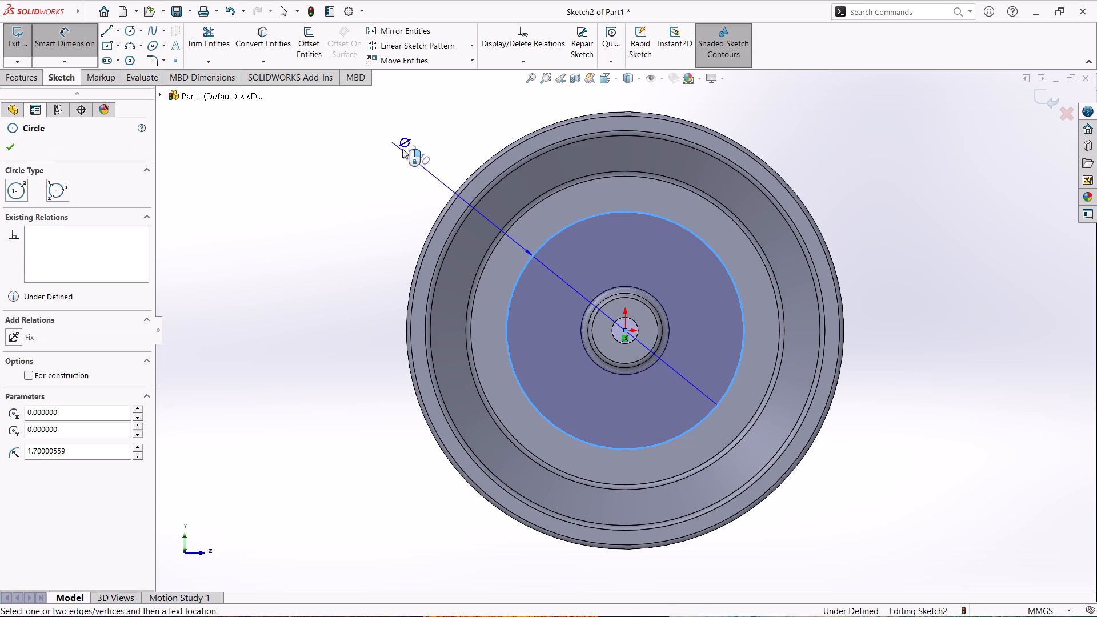
pyautogui.click(402, 149)
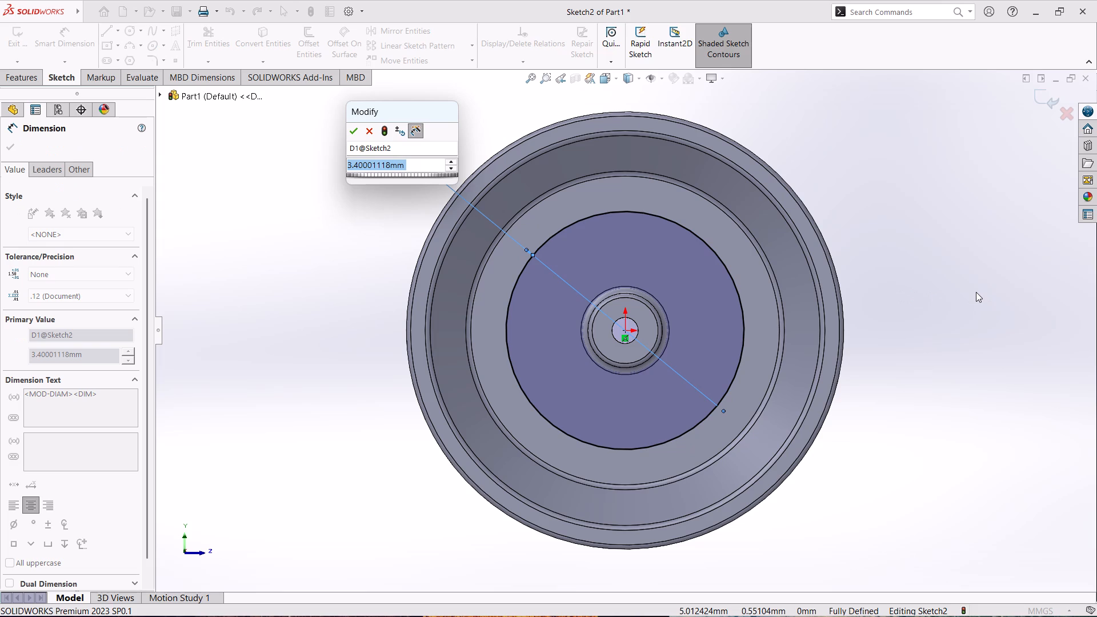
pyautogui.write('3.4')
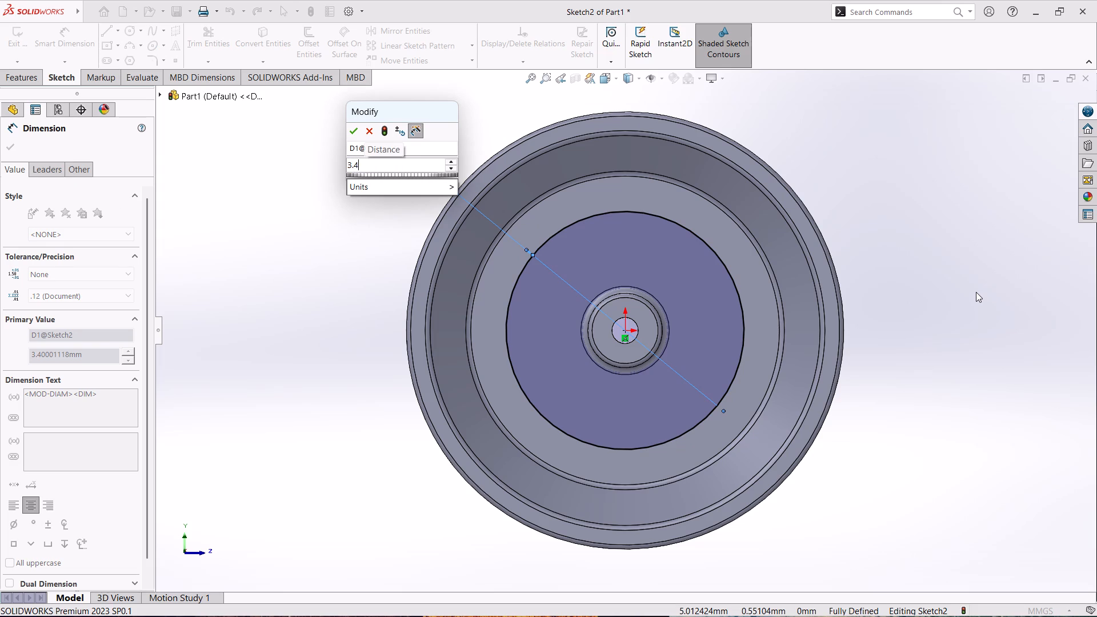
pyautogui.press('3')
pyautogui.press('Return')
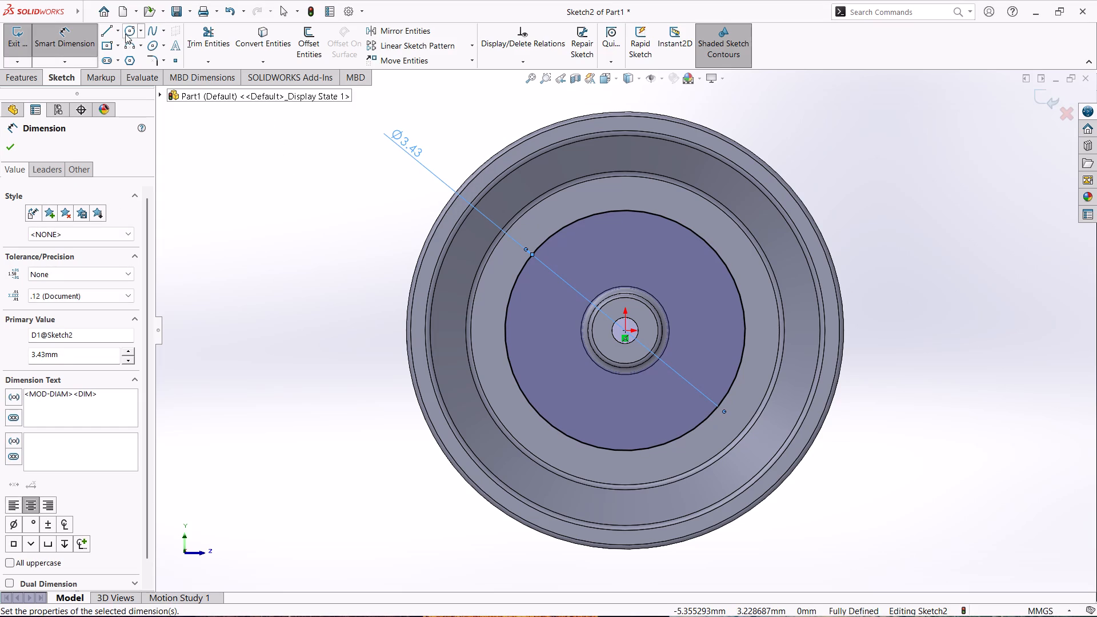
# Draw a hole circle centred on the 3.43 mm circle directly above the origin and dimension its diameter to 0.76 mm.
pyautogui.click(125, 34)
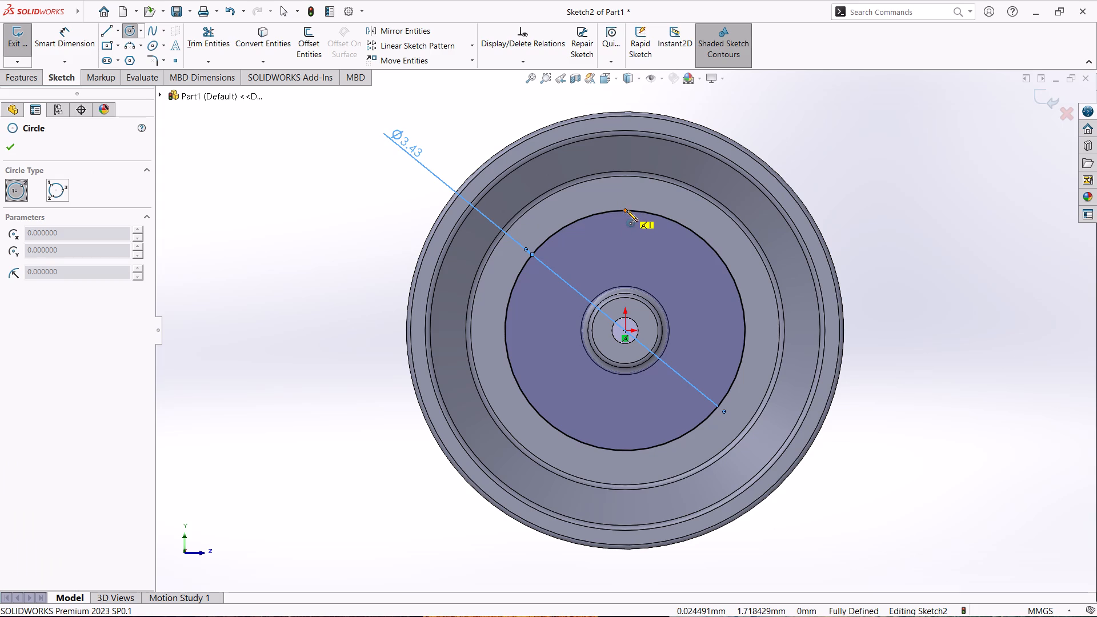
pyautogui.click(627, 210)
pyautogui.click(638, 231)
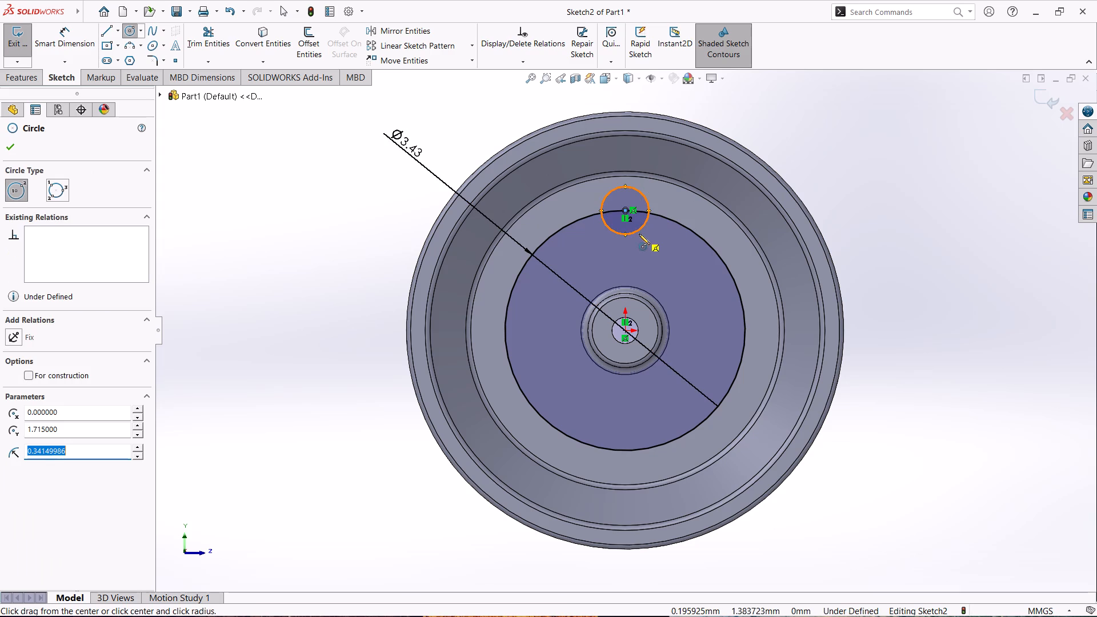
pyautogui.click(78, 30)
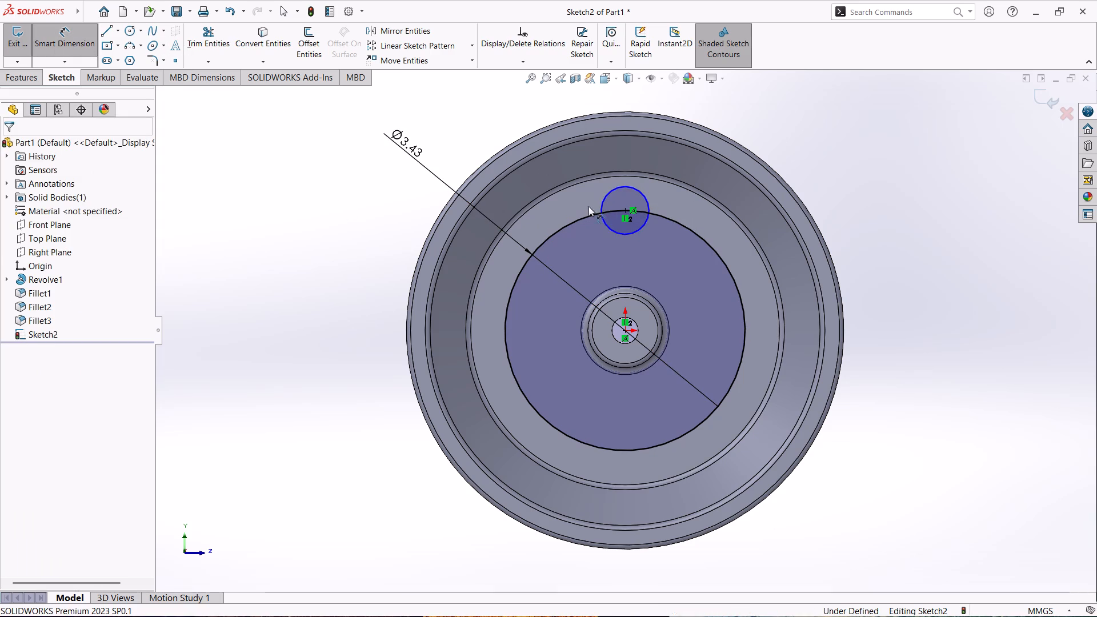
pyautogui.click(602, 202)
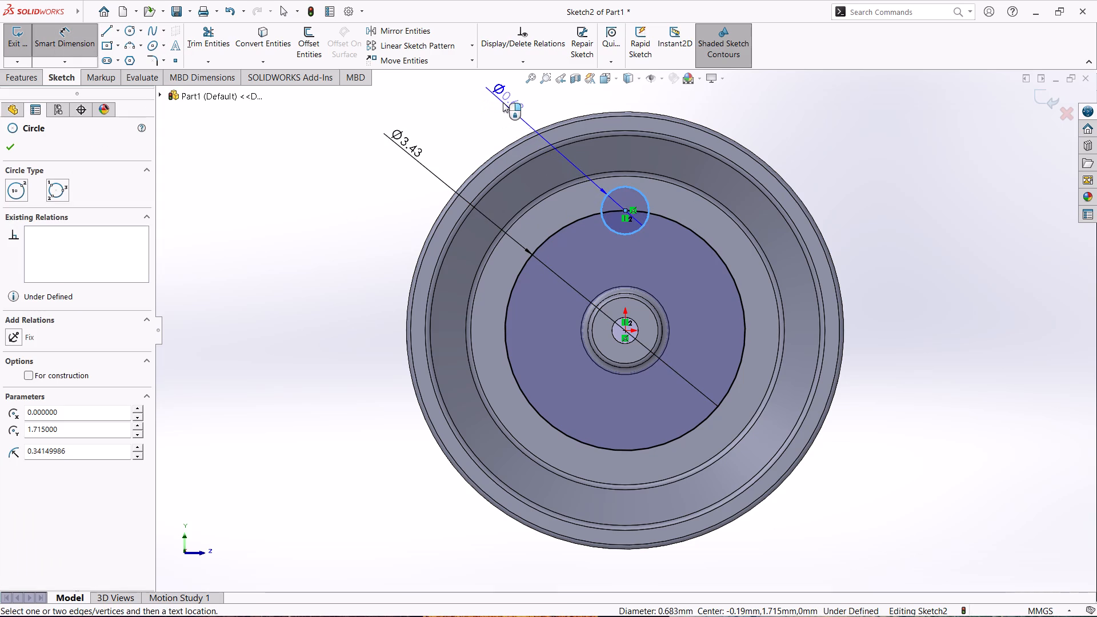
pyautogui.click(495, 98)
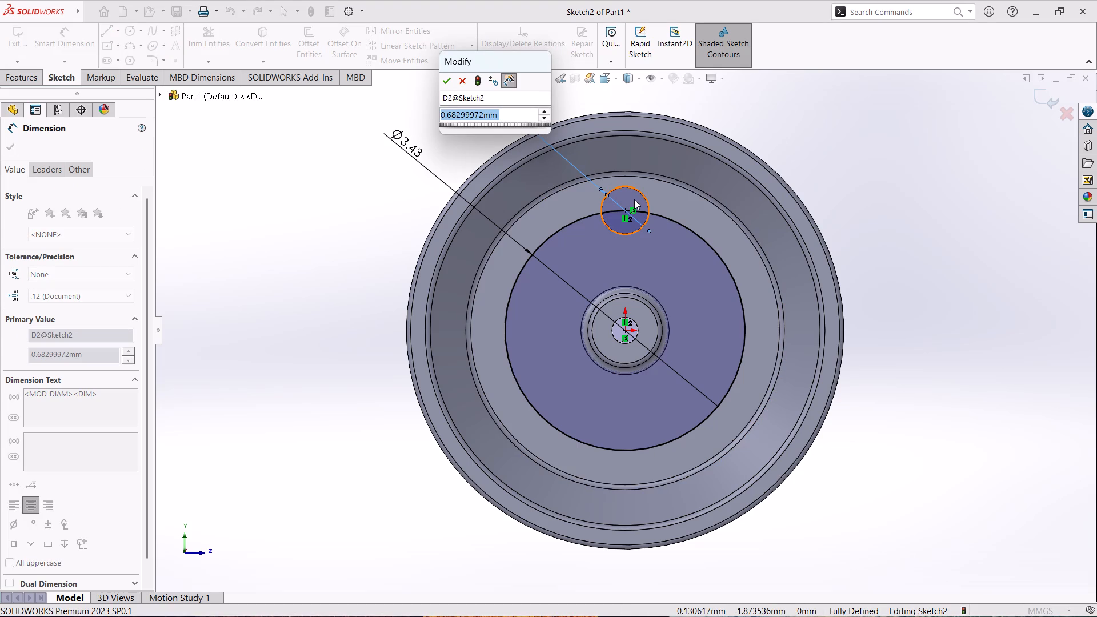
pyautogui.write('.76')
pyautogui.press('Return')
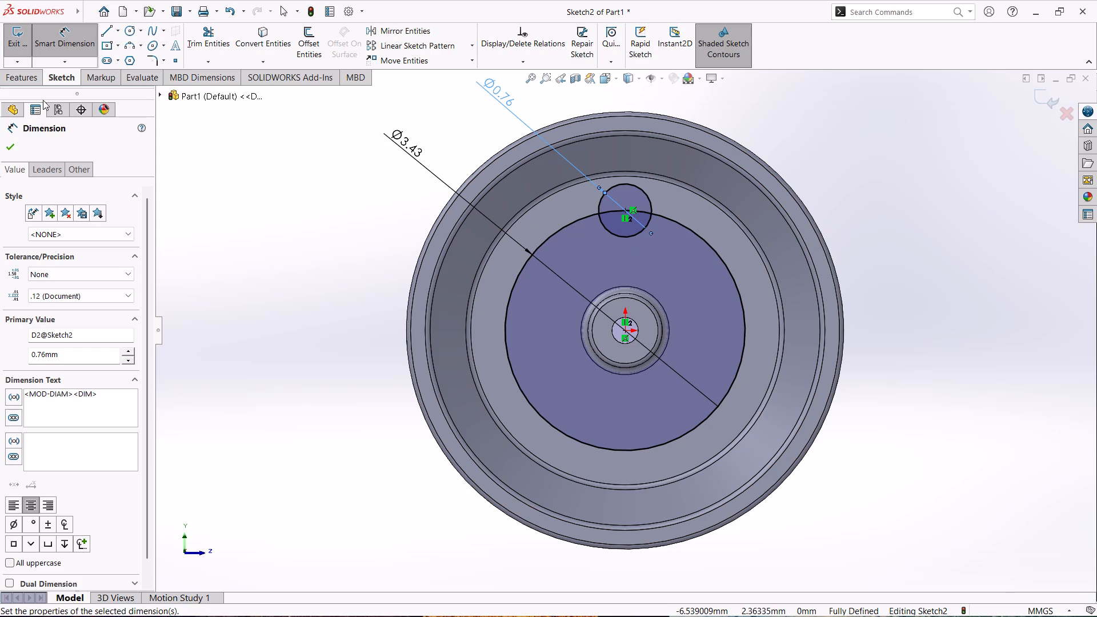
pyautogui.click(6, 148)
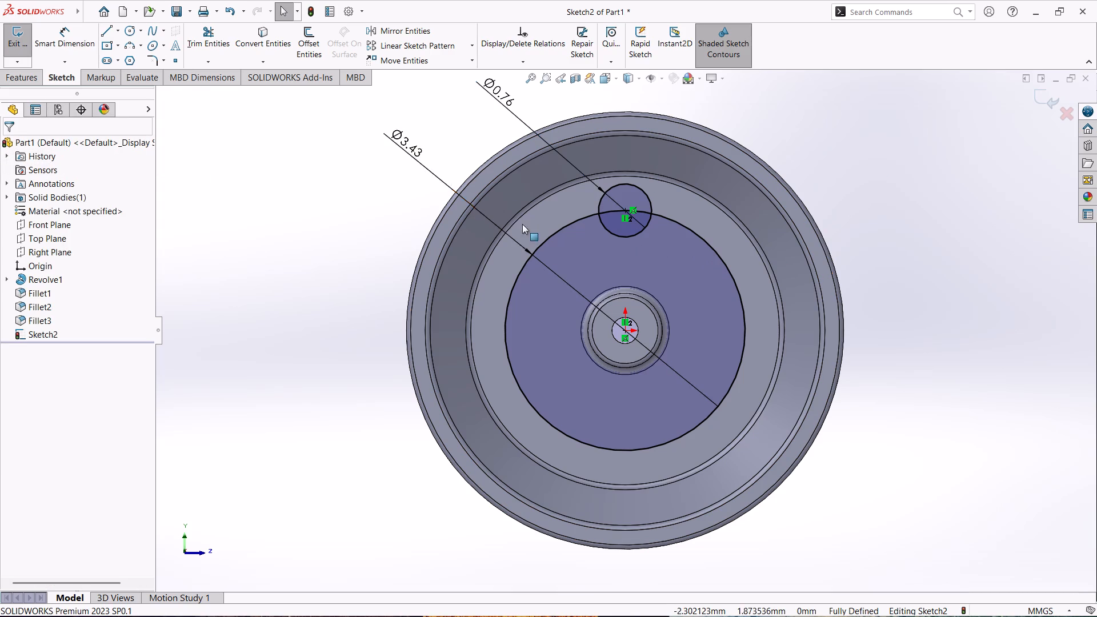
# Convert the 3.43 mm circle to construction geometry.
pyautogui.rightClick(558, 229)
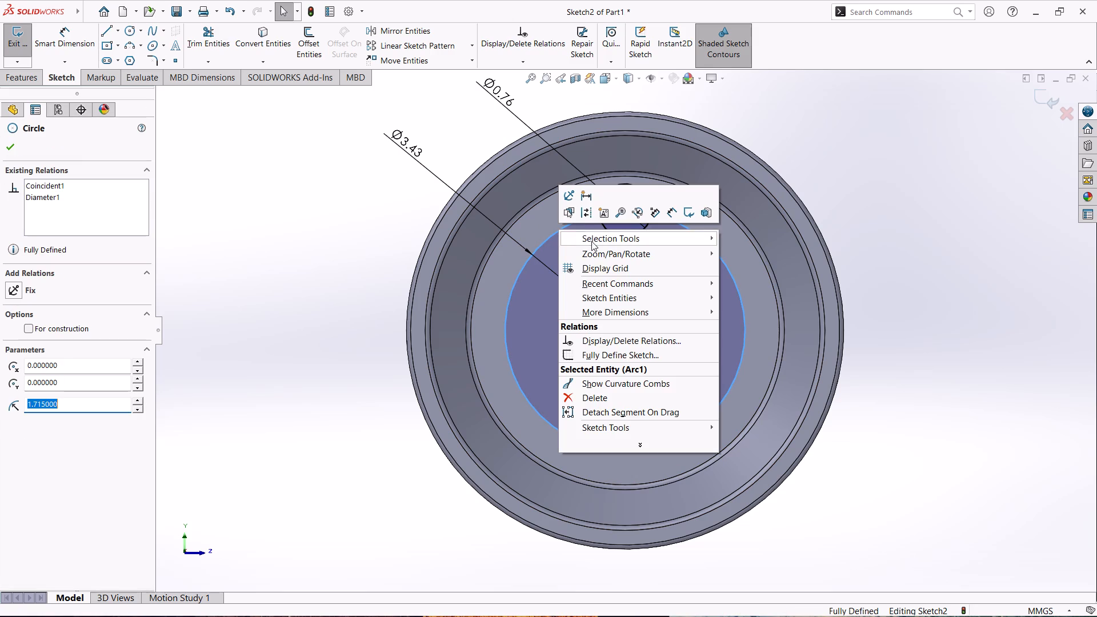
pyautogui.click(585, 215)
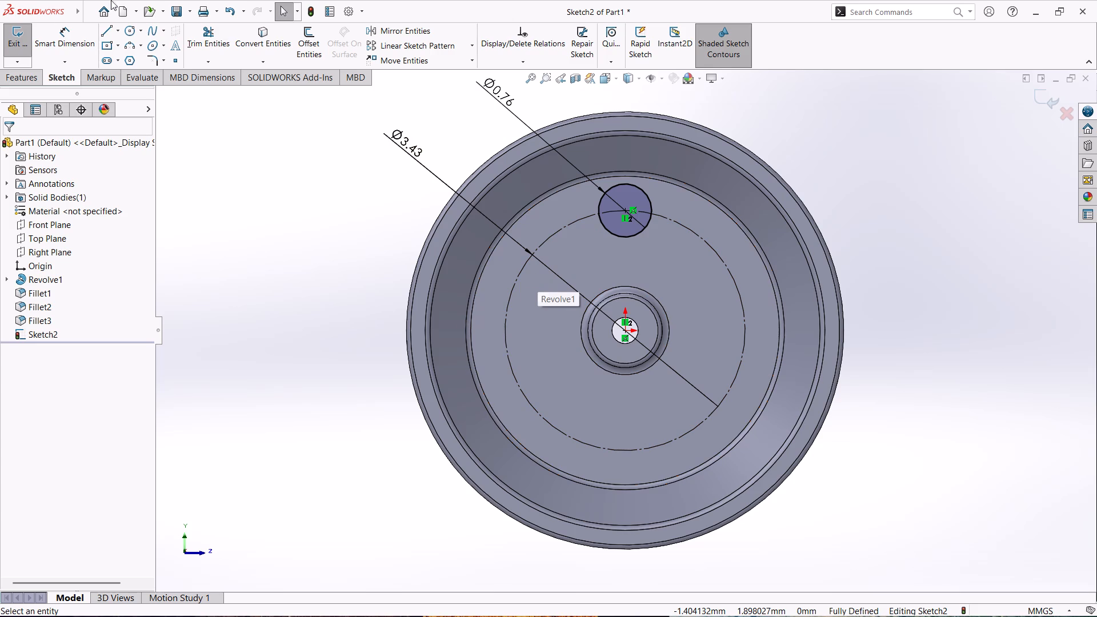
# Cut the 0.76 mm hole circle through the pulley web with an Extruded Cut set to Through All.
pyautogui.click(26, 80)
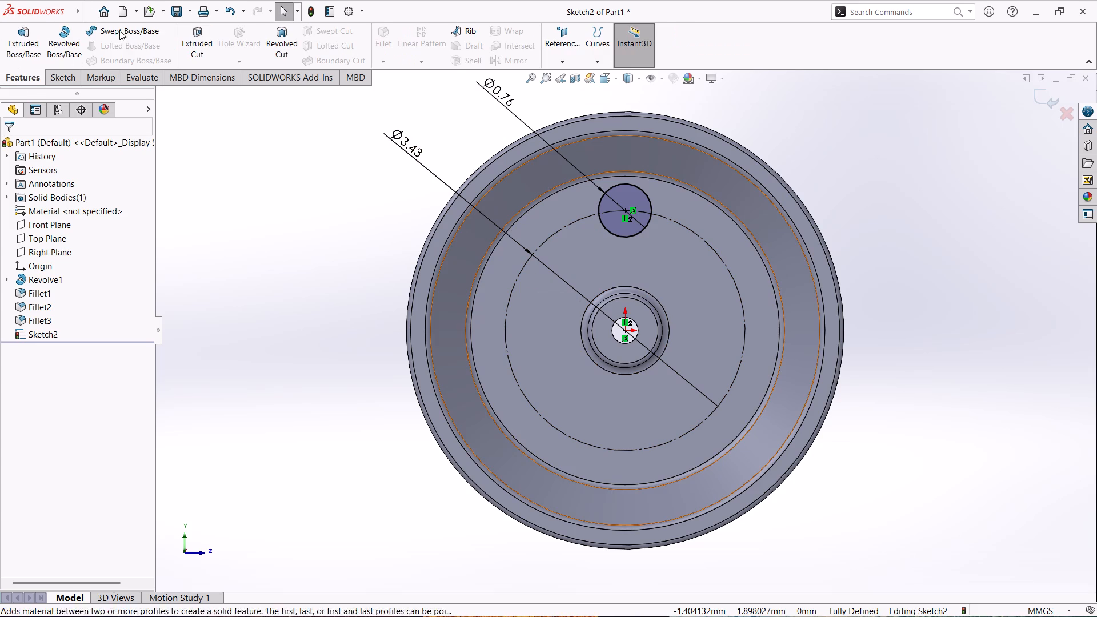
pyautogui.click(198, 38)
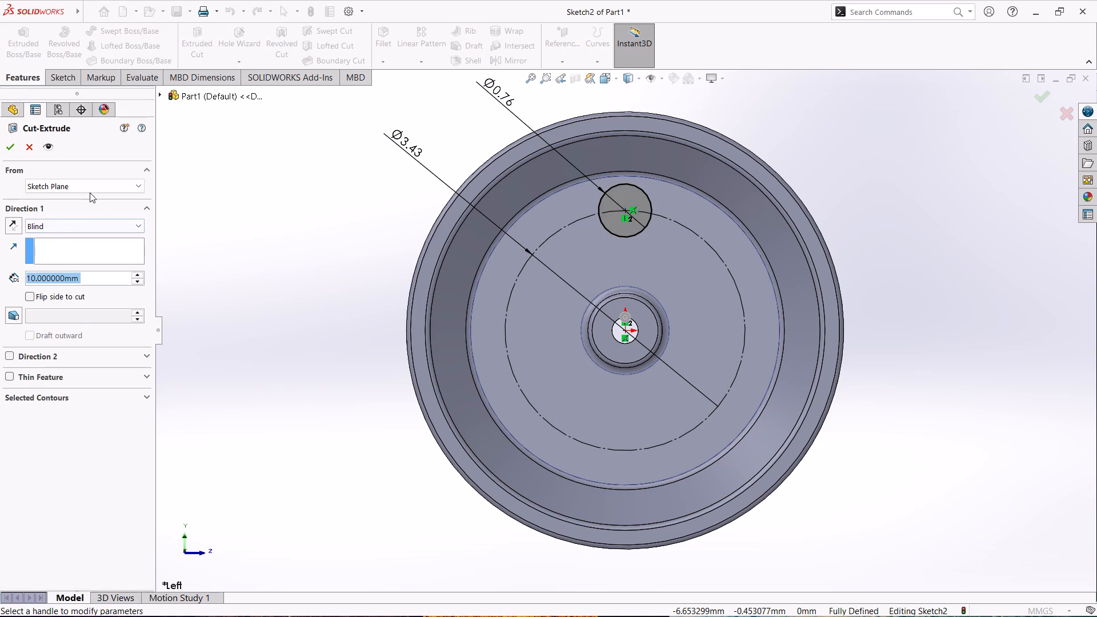
pyautogui.click(105, 231)
pyautogui.click(102, 247)
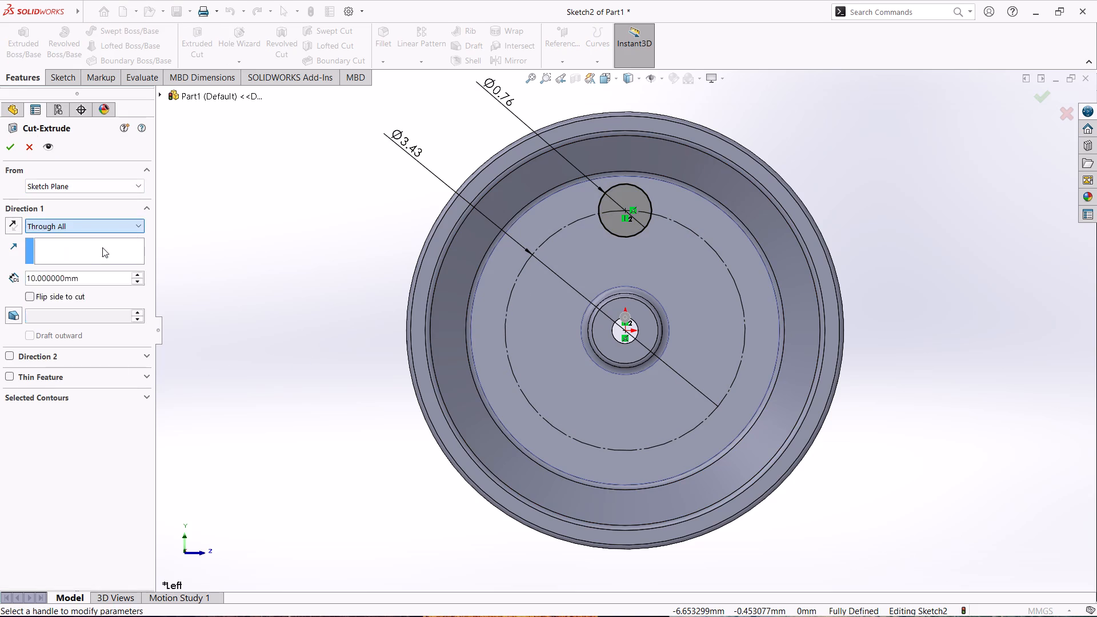
pyautogui.click(11, 149)
# Start a circular pattern of the web hole cut, using the flat web face as direction reference and 8 instances.
pyautogui.moveTo(265, 361); pyautogui.dragTo(308, 378, button='middle')
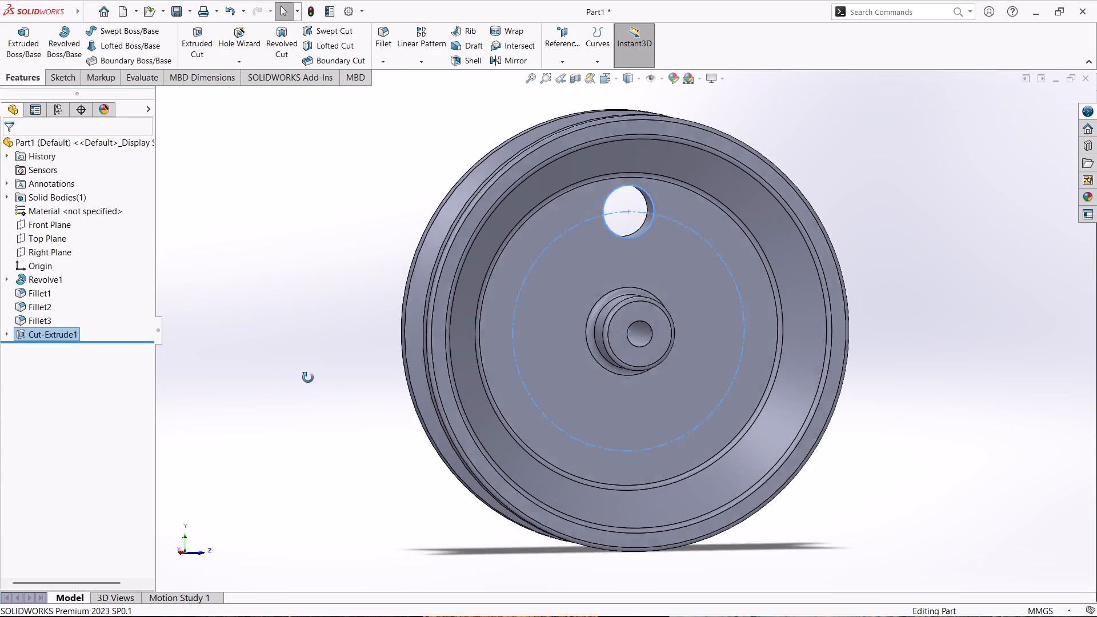
pyautogui.moveTo(308, 378); pyautogui.dragTo(293, 374, button='middle')
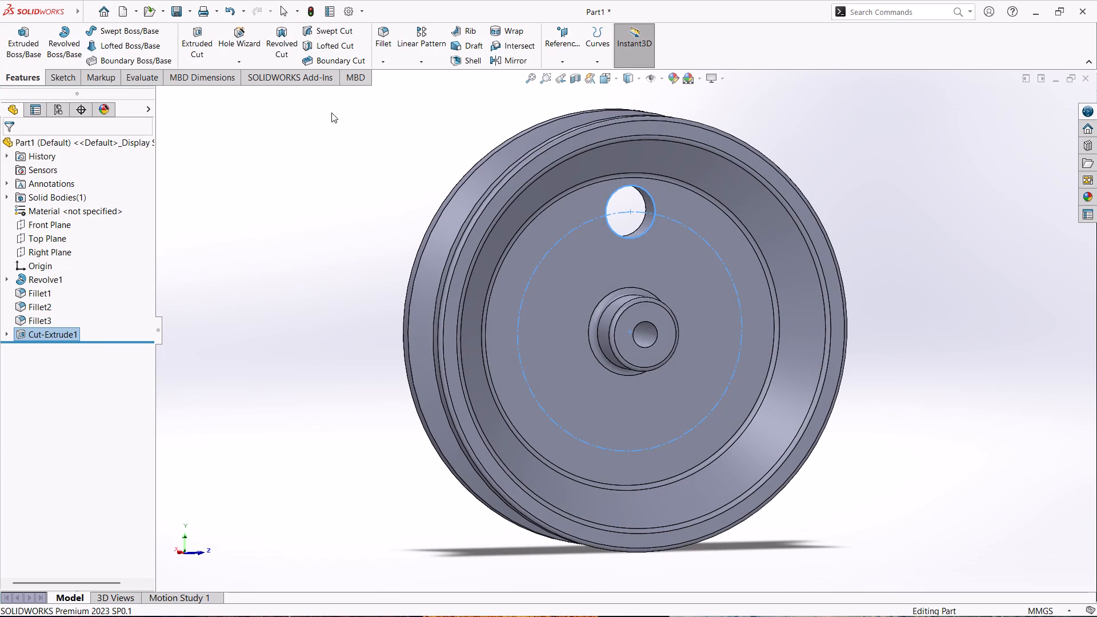
pyautogui.click(423, 62)
pyautogui.click(430, 87)
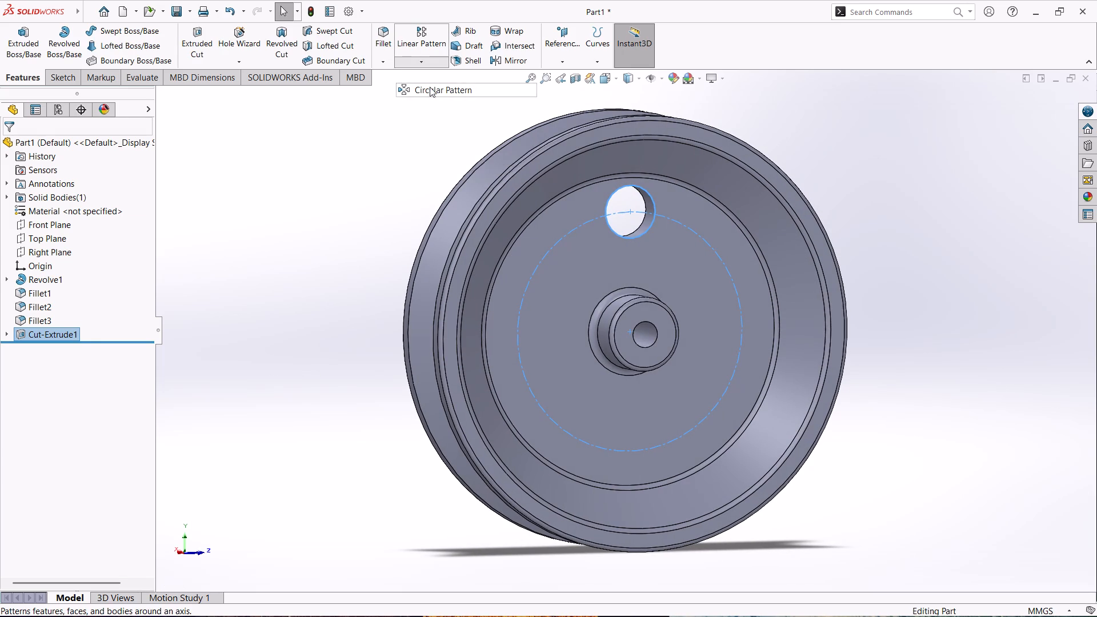
pyautogui.click(615, 265)
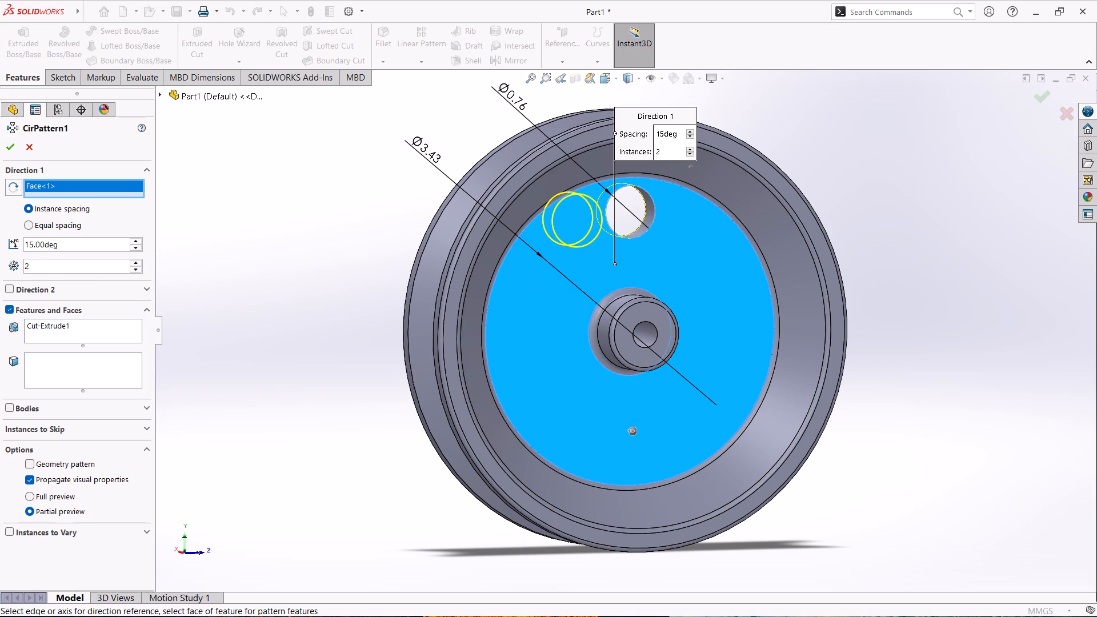
pyautogui.moveTo(45, 265); pyautogui.dragTo(0, 269)
pyautogui.press('8')
pyautogui.press('Return')
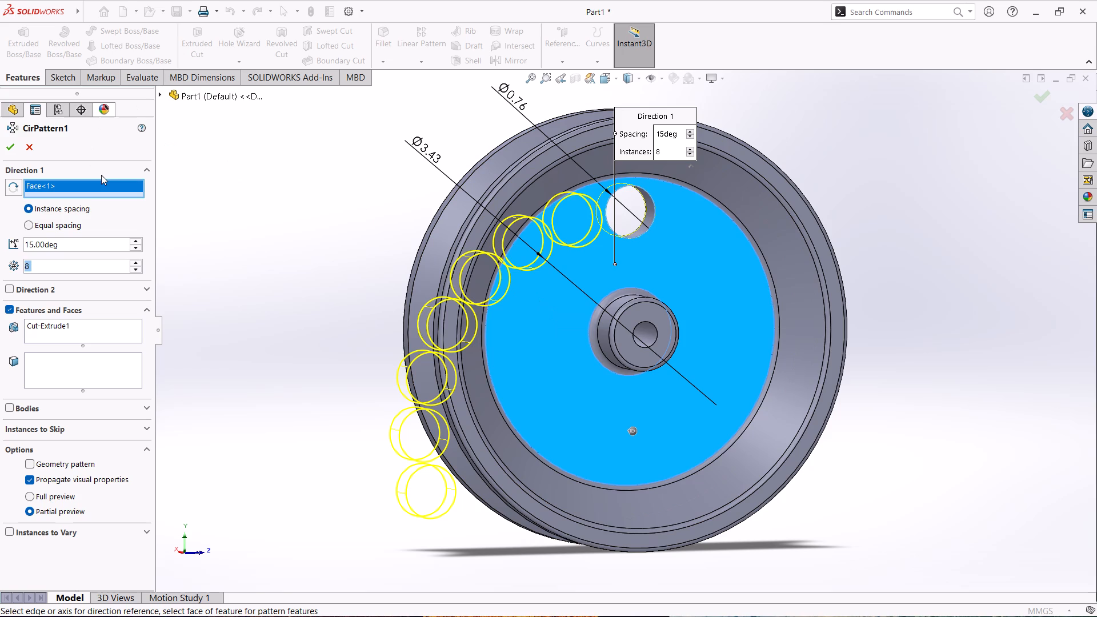
# Replace the pattern's face reference with a circular edge on the pulley's outer rim.
pyautogui.click(108, 190)
pyautogui.press('Delete')
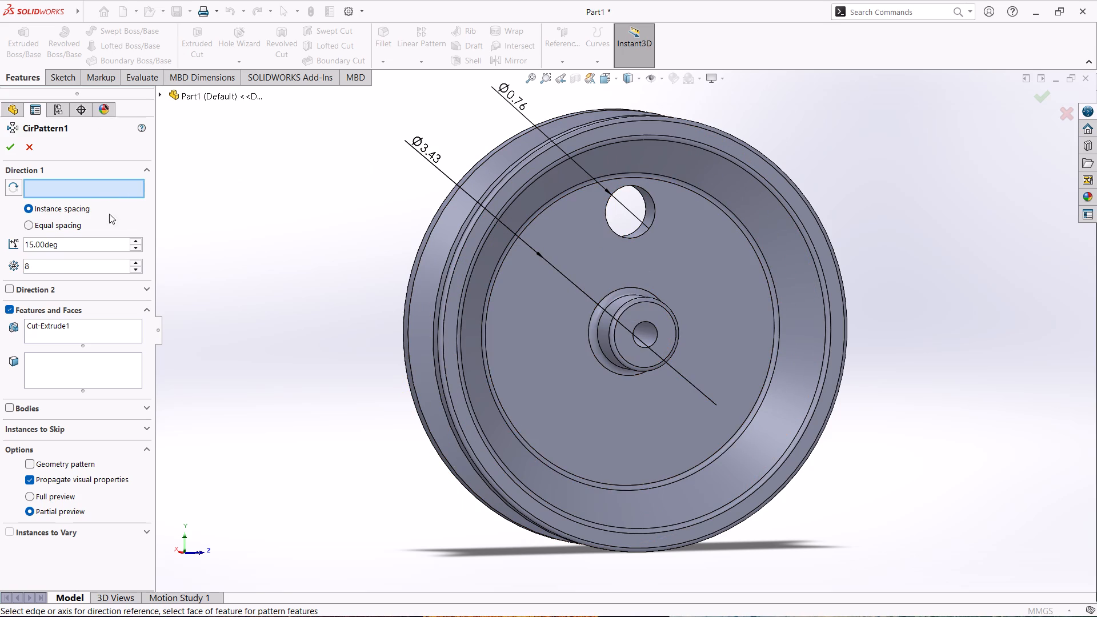
pyautogui.click(92, 189)
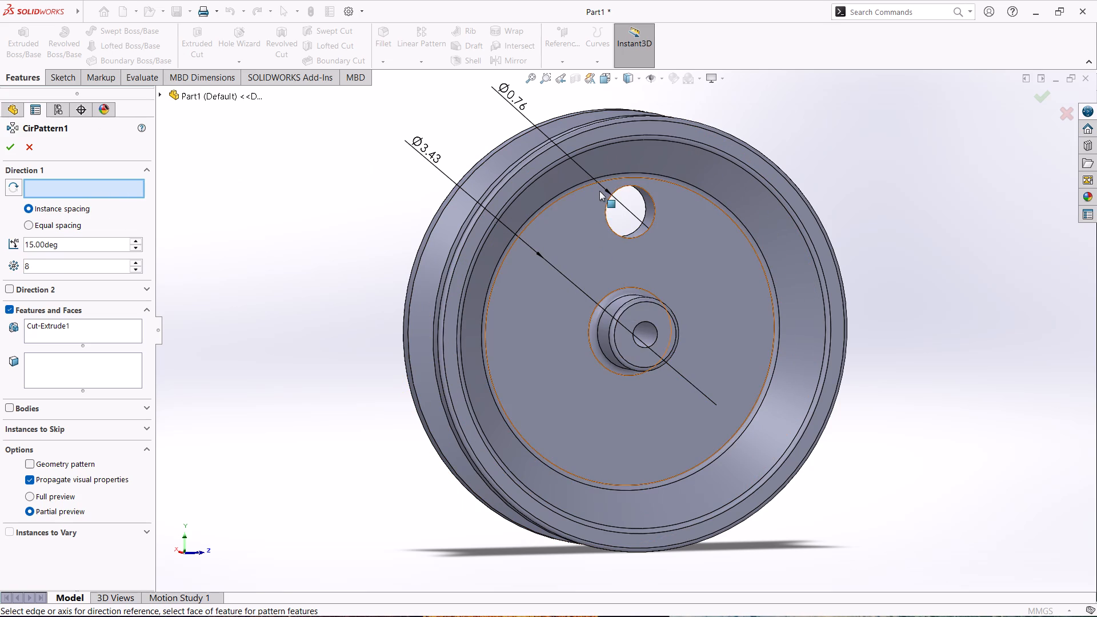
pyautogui.click(597, 182)
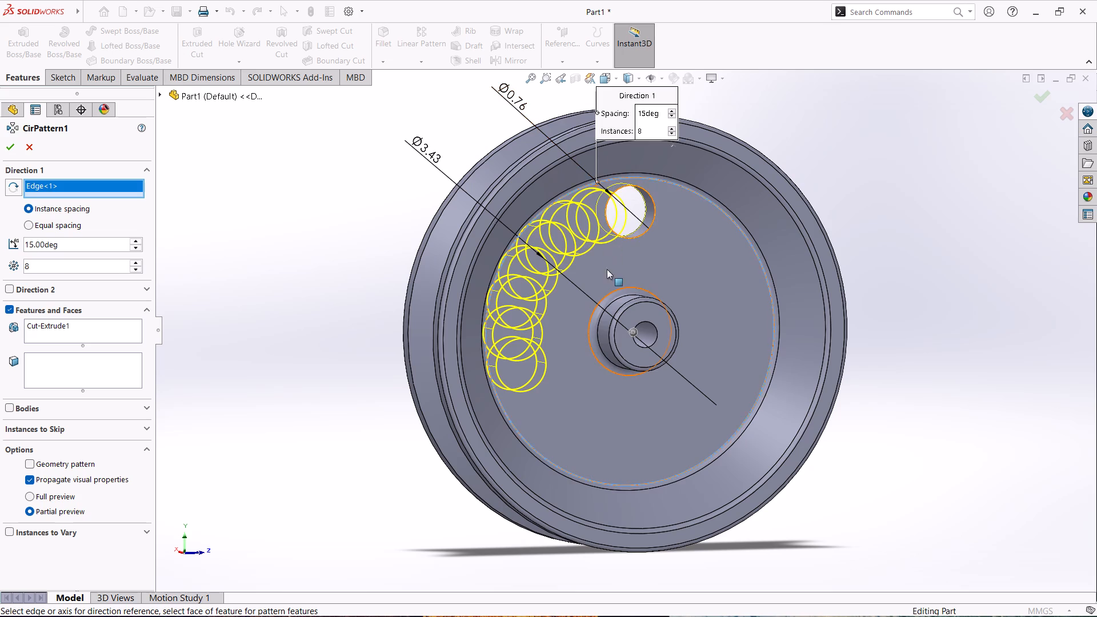
pyautogui.click(609, 292)
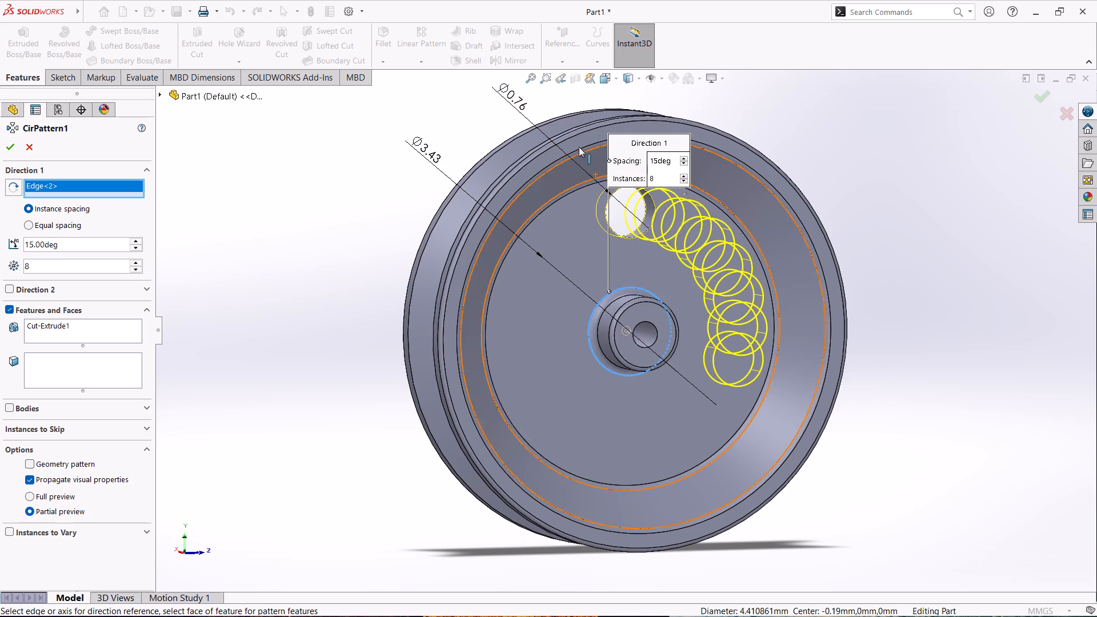
pyautogui.click(589, 123)
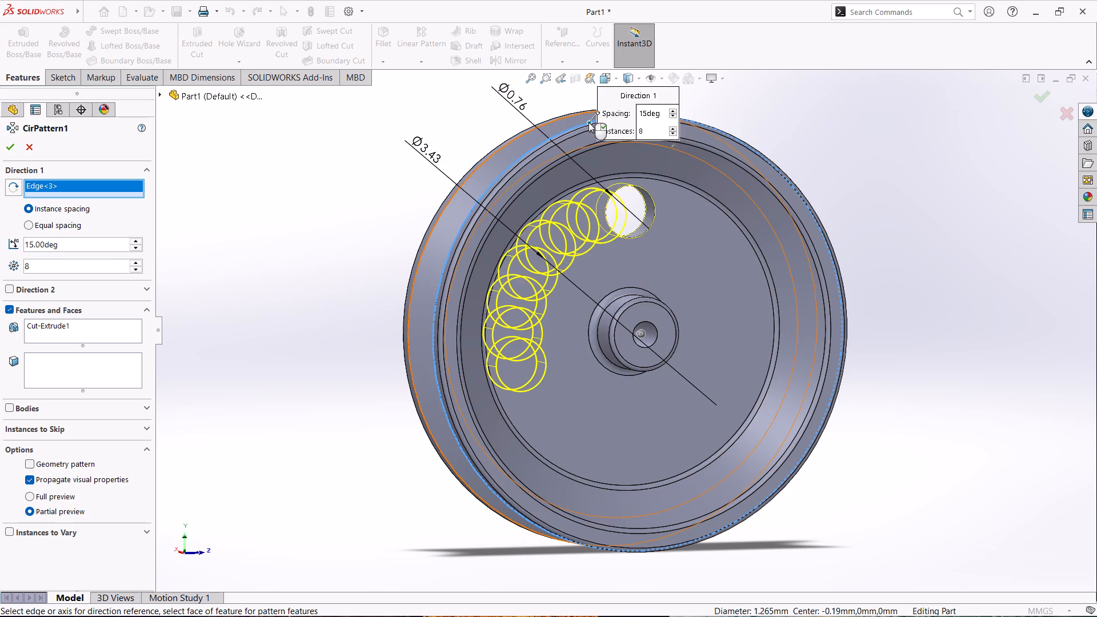
# Set the instance spacing to 45 degrees and complete the circular pattern of holes.
pyautogui.click(70, 251)
pyautogui.moveTo(71, 245); pyautogui.dragTo(0, 259)
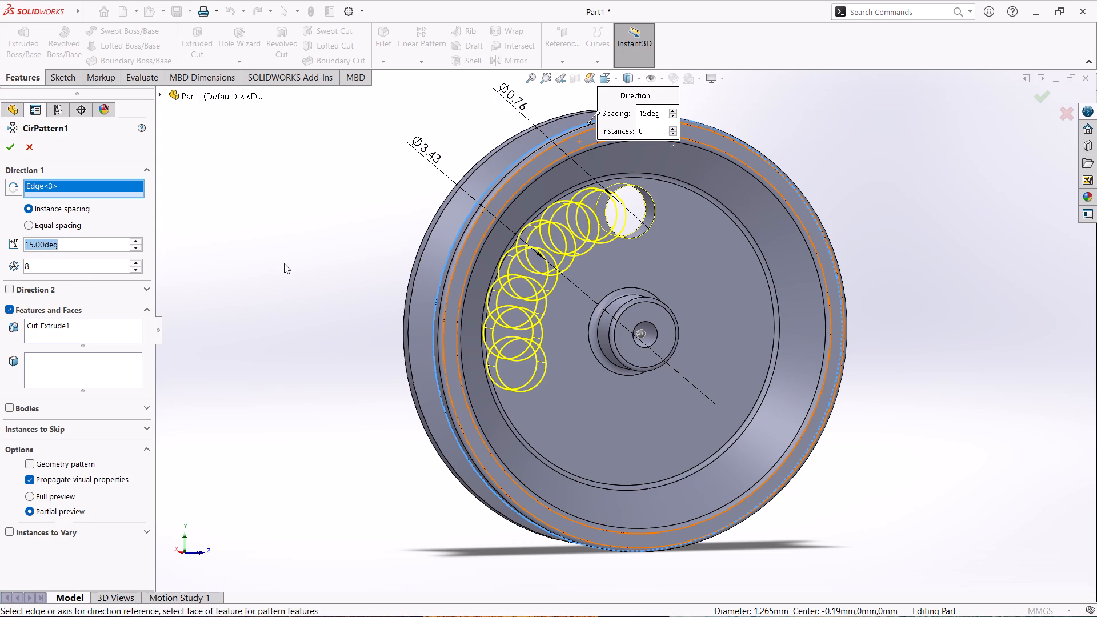
pyautogui.write('45')
pyautogui.press('Return')
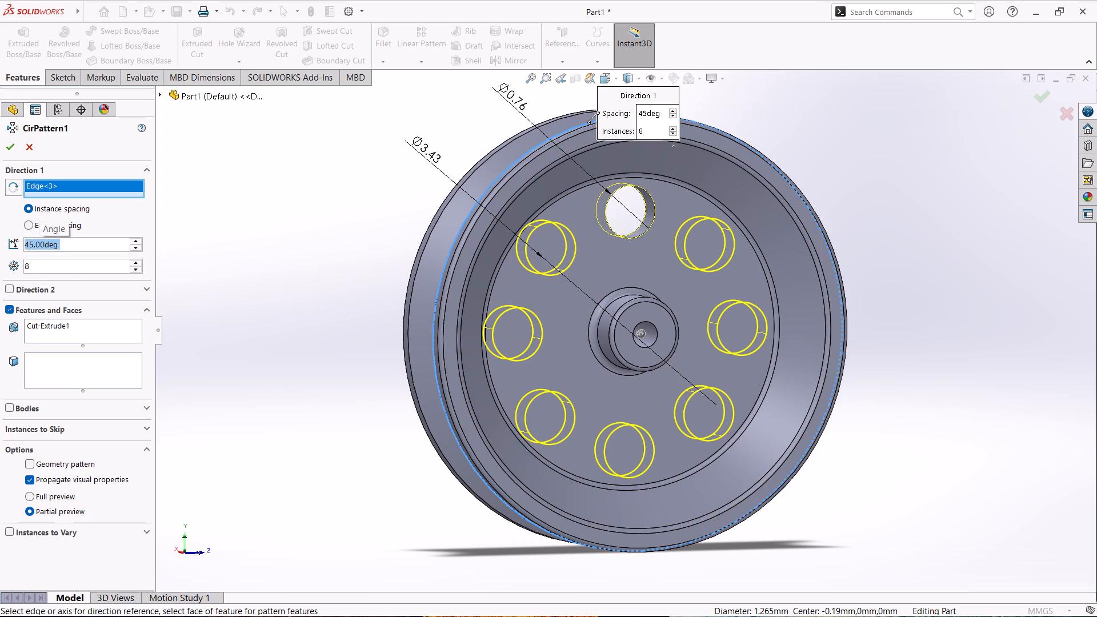
pyautogui.moveTo(1096, 360); pyautogui.dragTo(1055, 360, button='middle')
pyautogui.moveTo(1015, 352); pyautogui.dragTo(987, 356, button='middle')
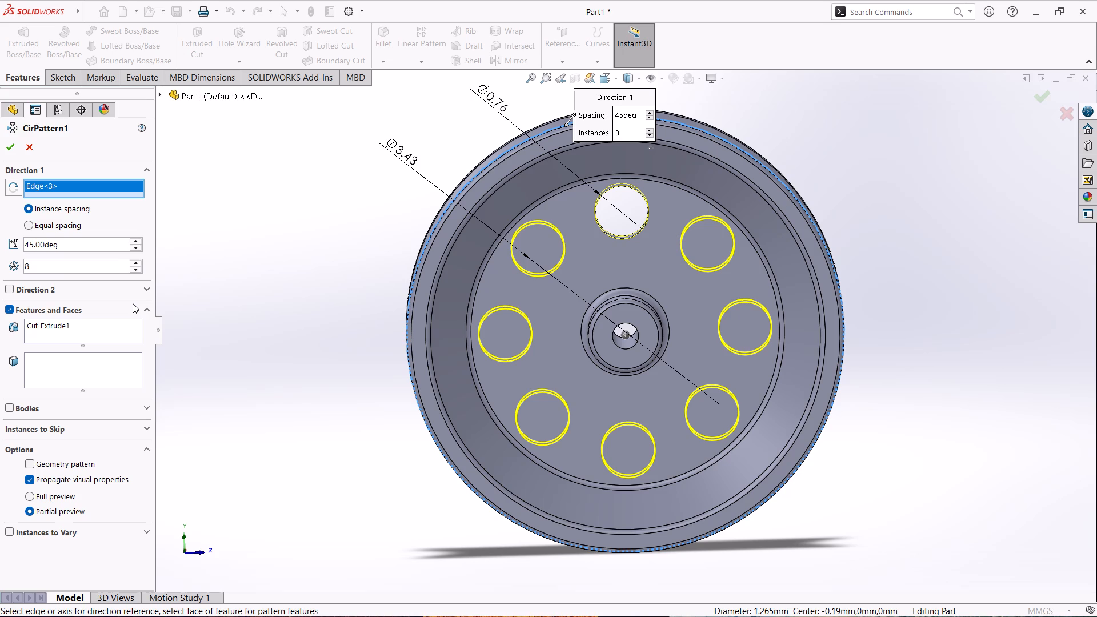
pyautogui.click(10, 144)
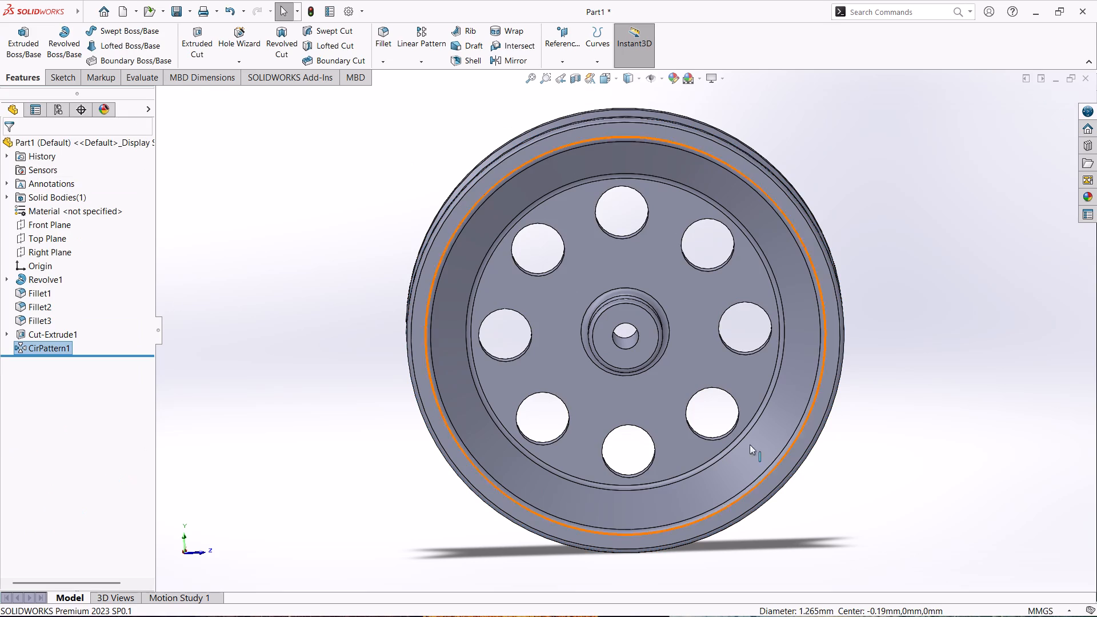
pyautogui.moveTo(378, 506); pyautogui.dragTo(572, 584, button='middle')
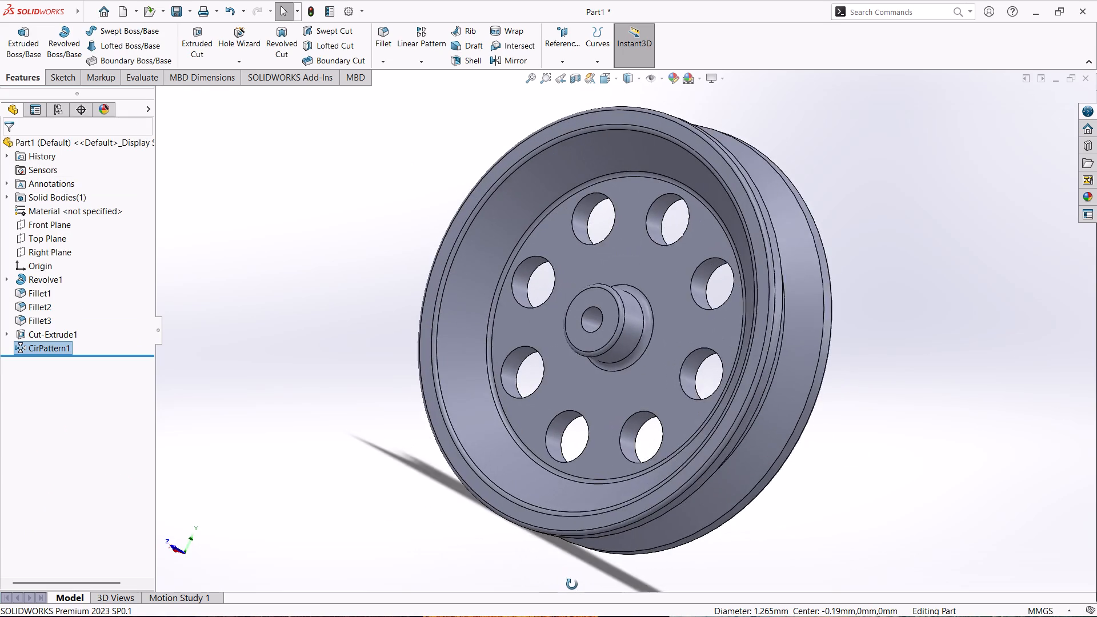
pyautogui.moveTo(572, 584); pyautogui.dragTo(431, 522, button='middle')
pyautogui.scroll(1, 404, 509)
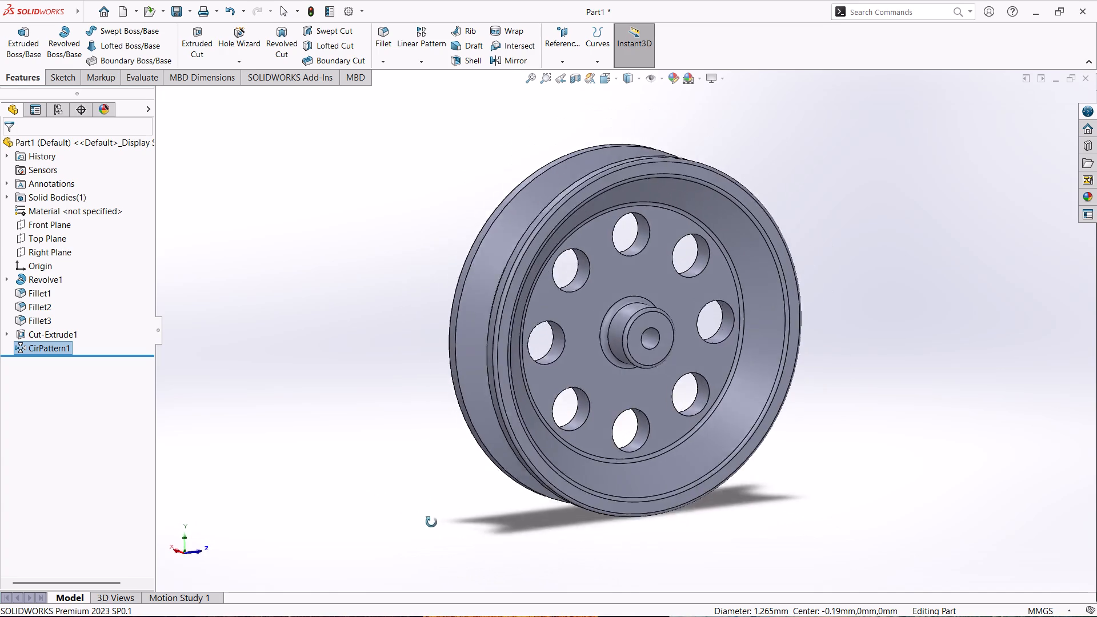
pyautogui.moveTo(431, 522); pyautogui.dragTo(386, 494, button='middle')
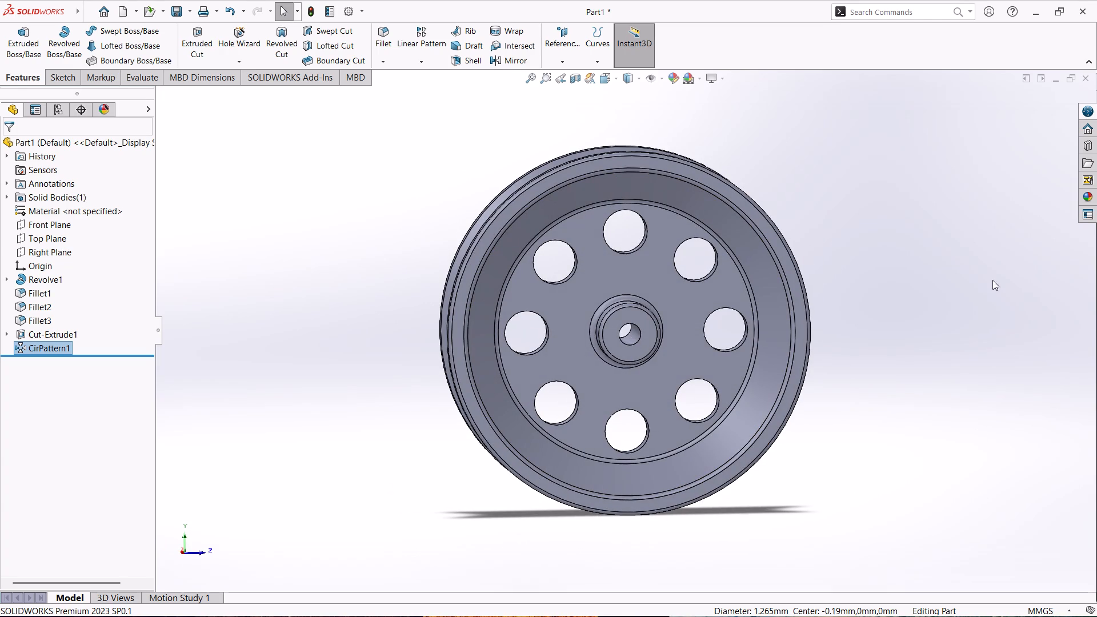
# Save the part in the Fuji folder as "Double-Groove Pulley with Bolt Circle", pasting the name from the clipboard history.
pyautogui.hotkey('ctrl', 's')
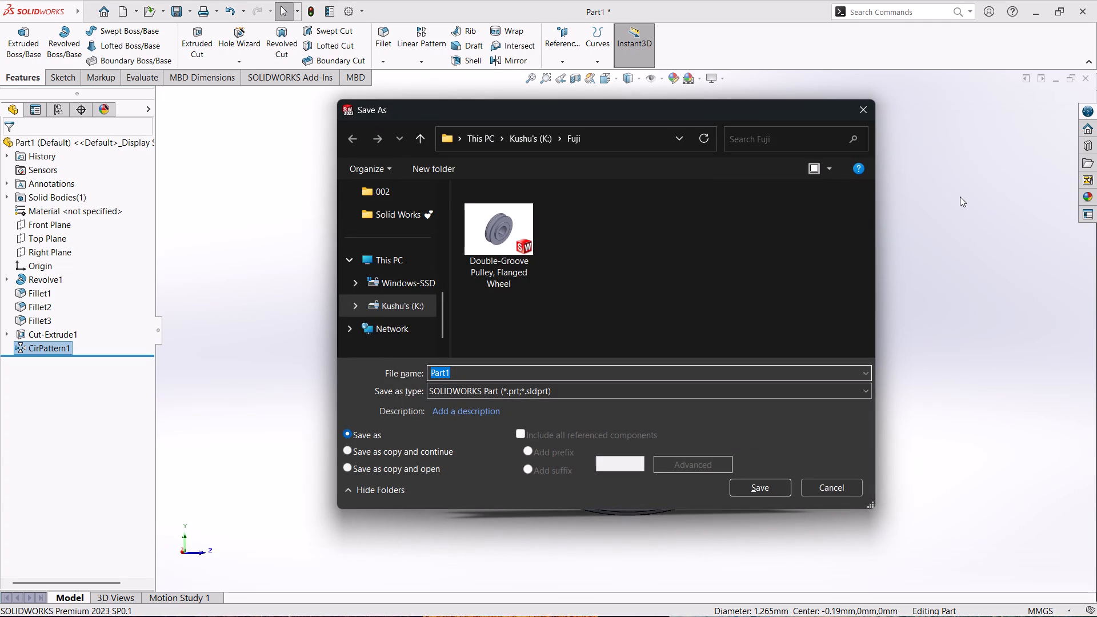
pyautogui.press('super+period')
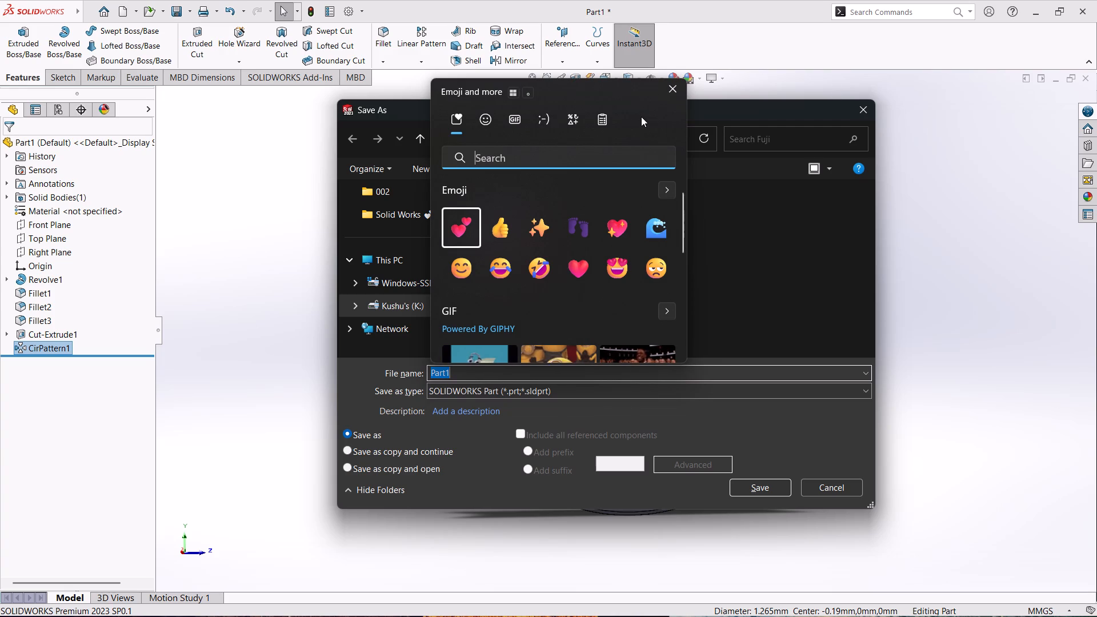
pyautogui.click(603, 120)
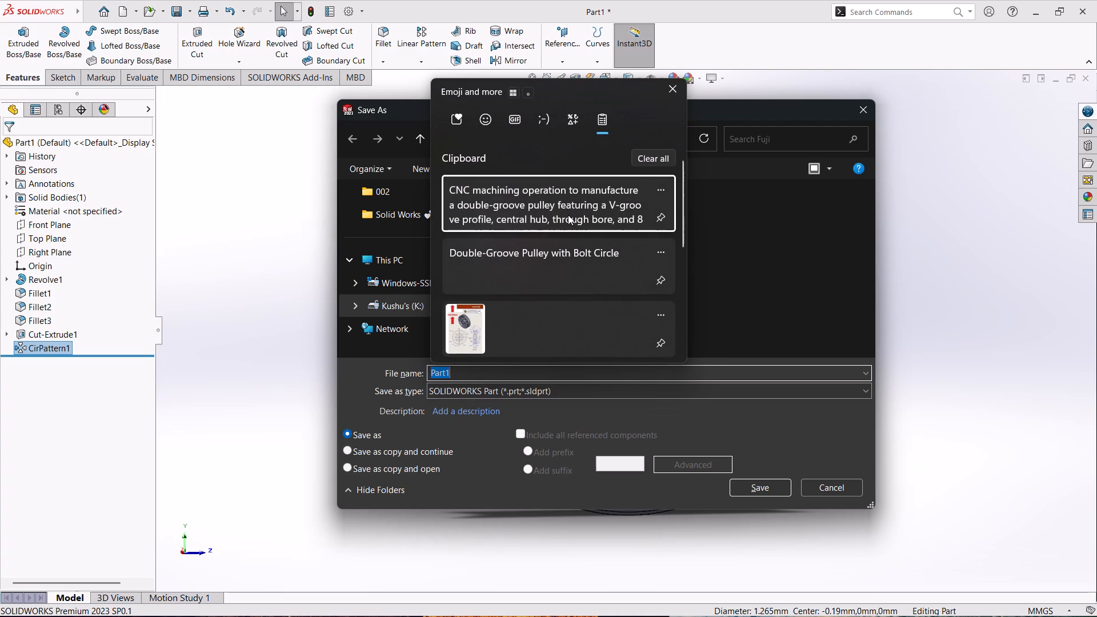
pyautogui.click(604, 258)
pyautogui.hotkey('ctrl', 'v')
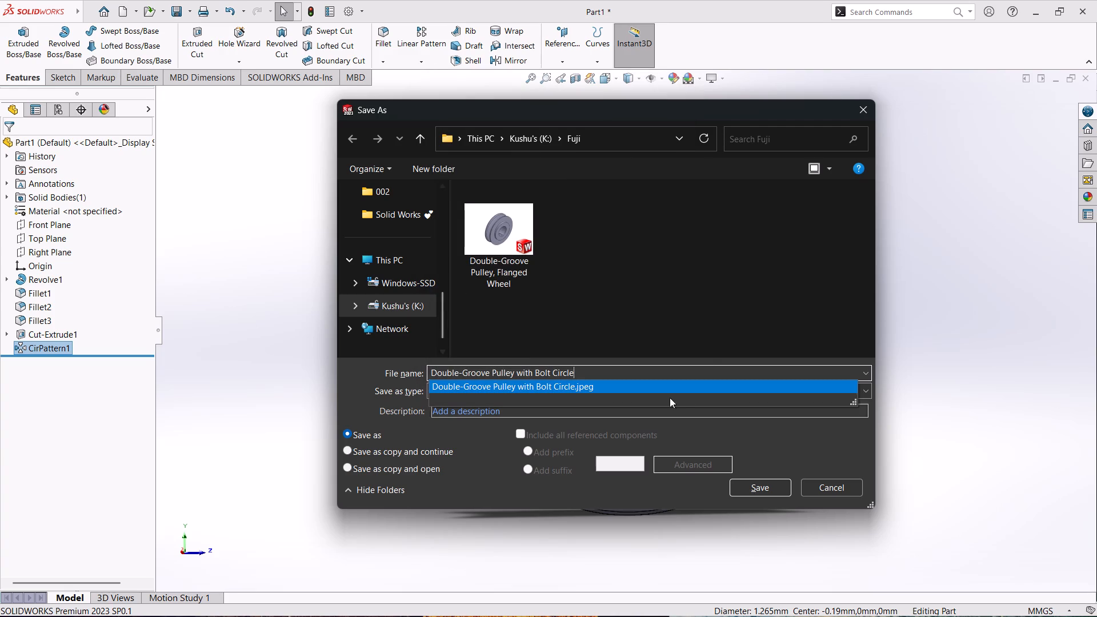
pyautogui.click(768, 485)
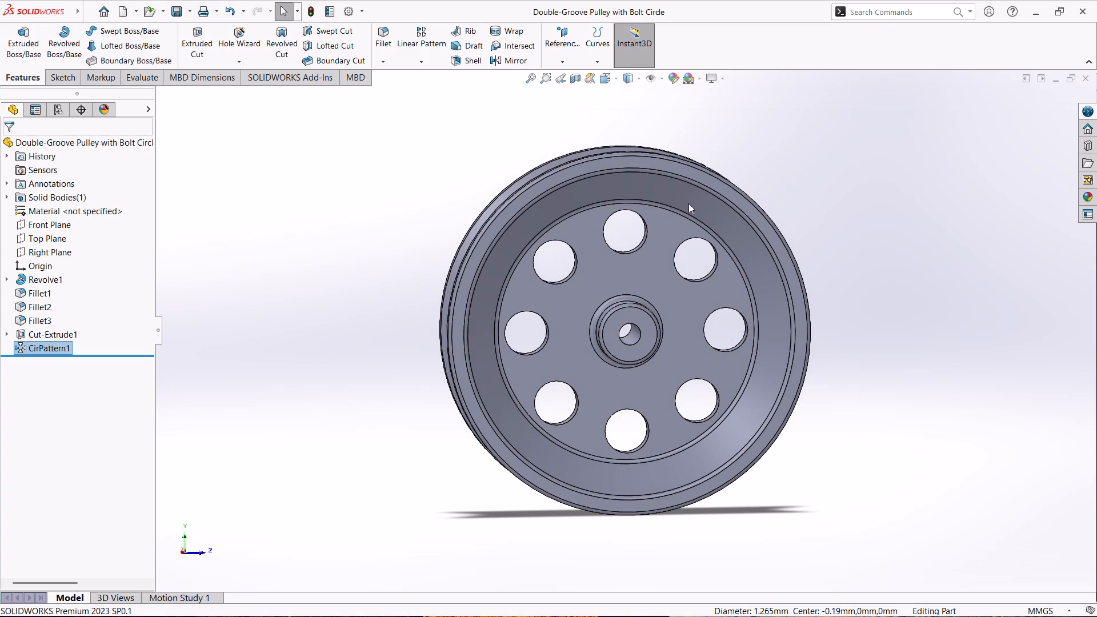
# Save the pulley in the Fuji folder as an Adobe PDF, keeping the name "Double-Groove Pulley with Bolt Circle".
pyautogui.click(187, 15)
pyautogui.click(205, 46)
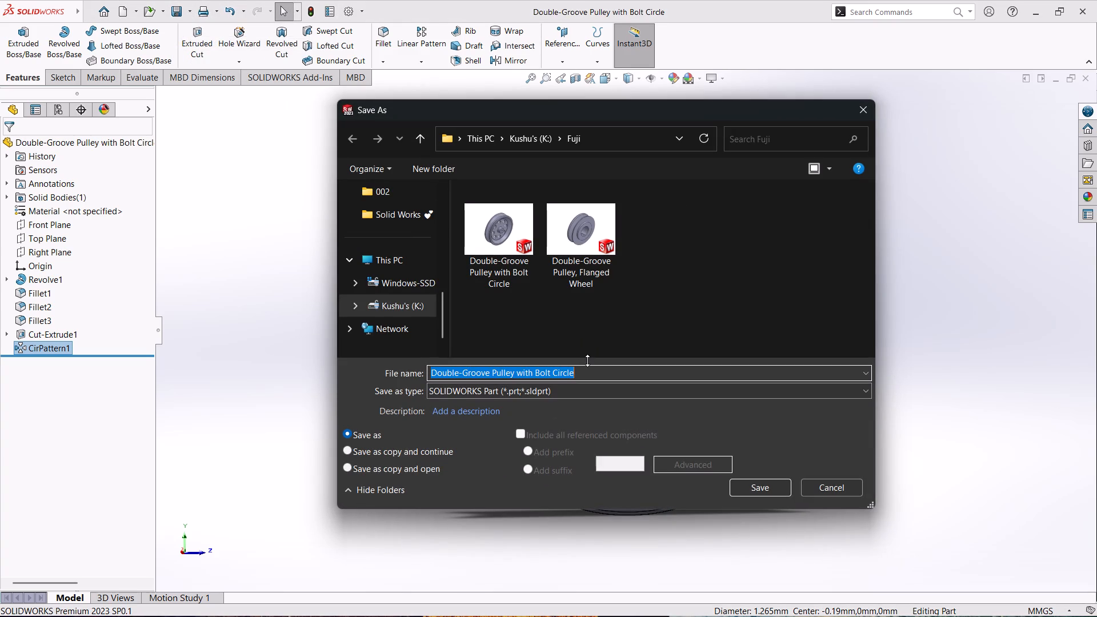
pyautogui.click(649, 394)
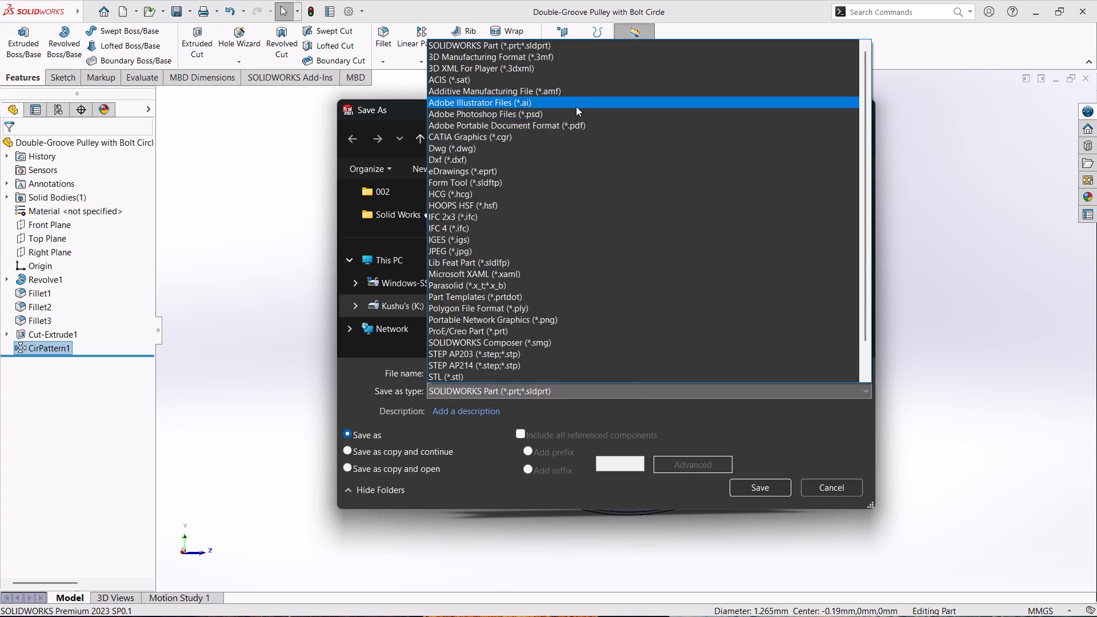
pyautogui.click(586, 124)
pyautogui.click(755, 511)
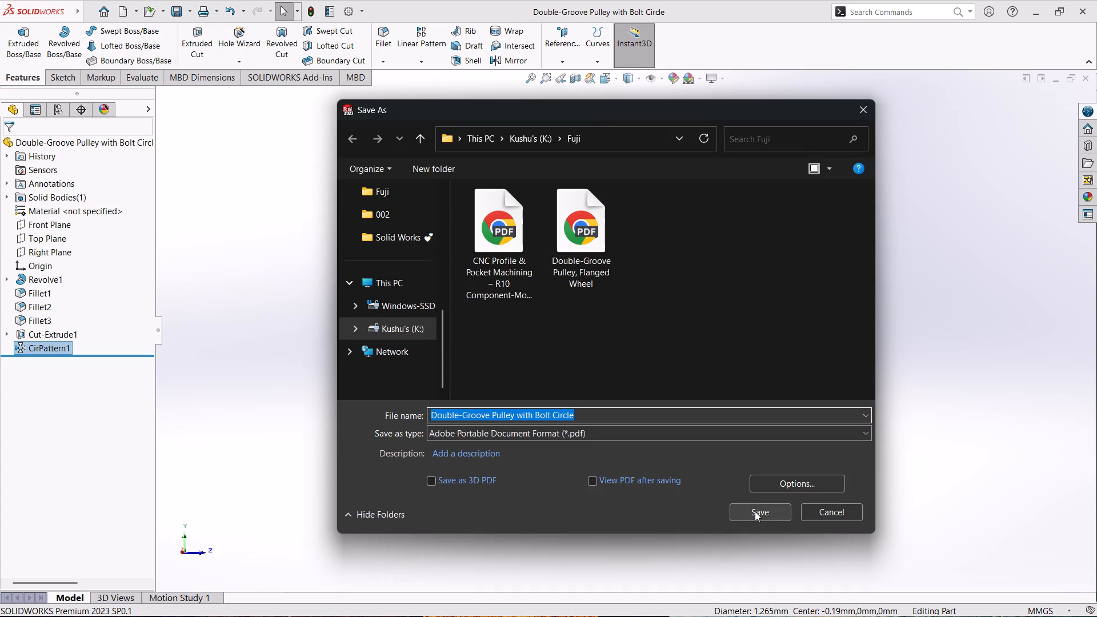